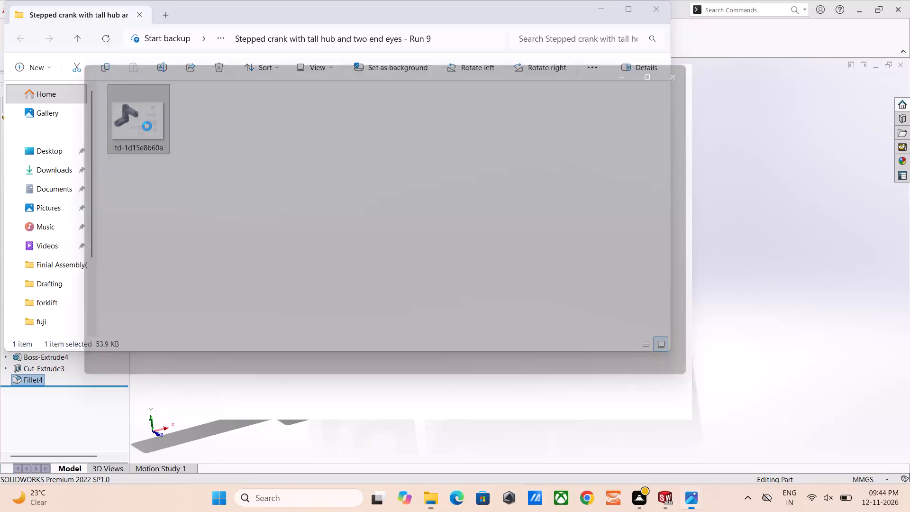
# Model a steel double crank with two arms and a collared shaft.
# Switch to SOLIDWORKS and close the open body 1 part.
pyautogui.click(745, 222)
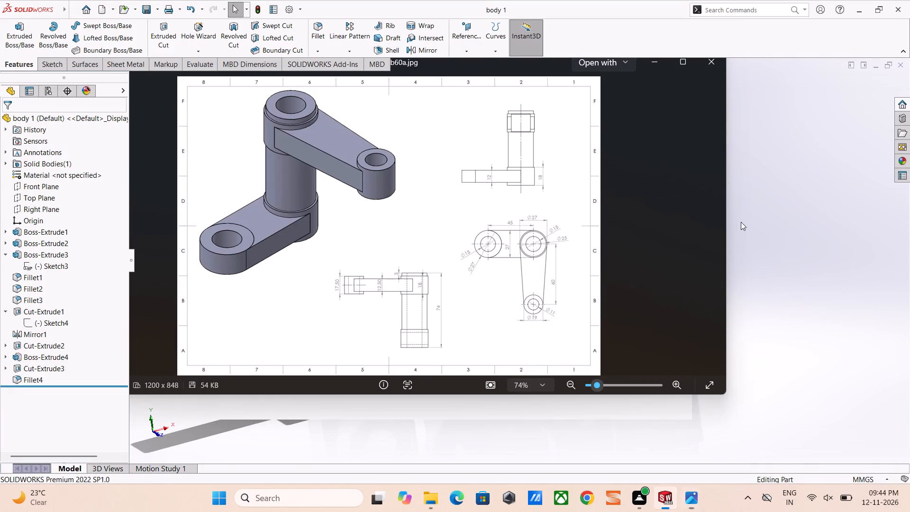
pyautogui.click(774, 234)
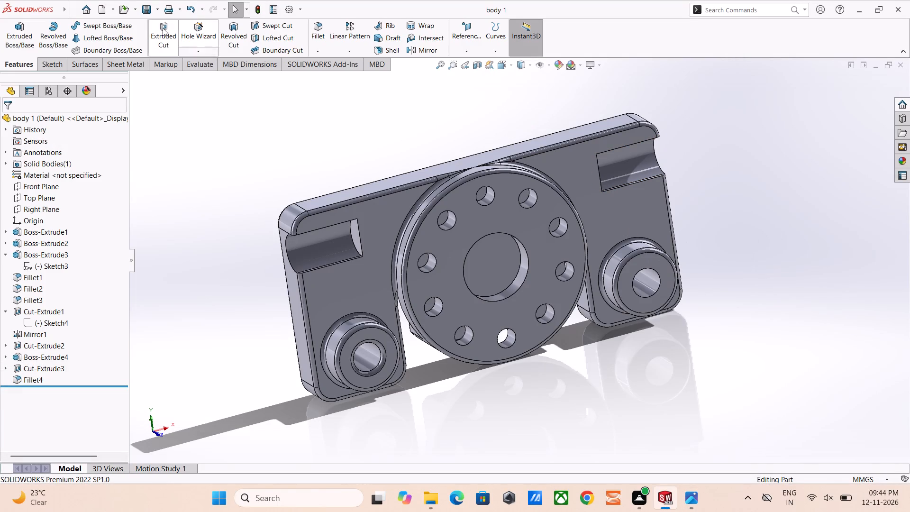
pyautogui.click(898, 67)
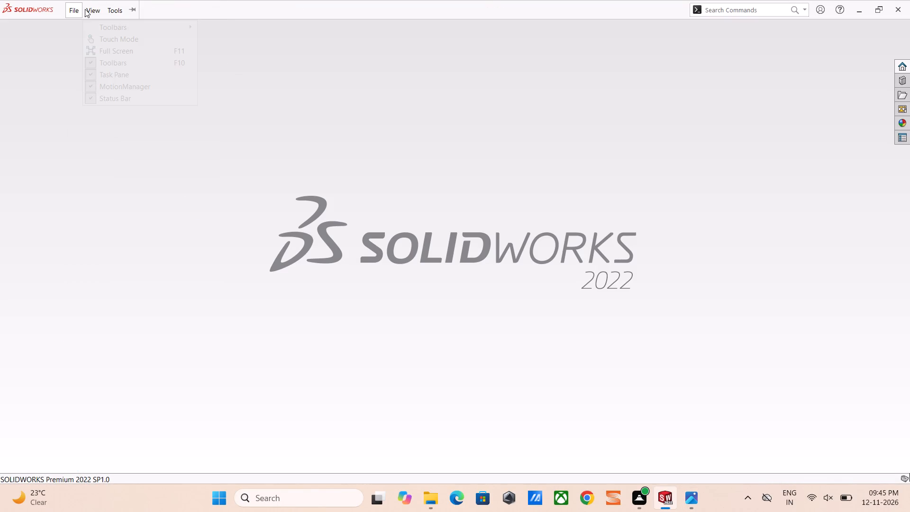
# Create a new part document.
pyautogui.click(80, 14)
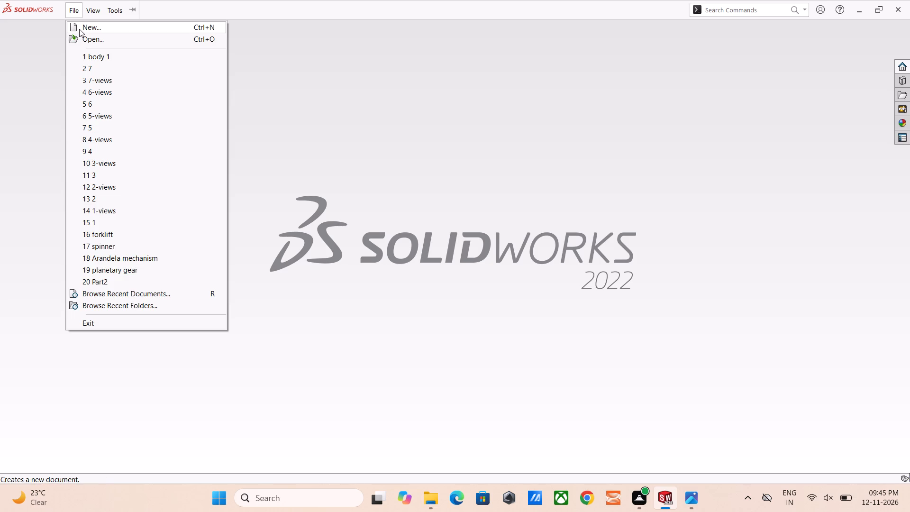
pyautogui.click(79, 29)
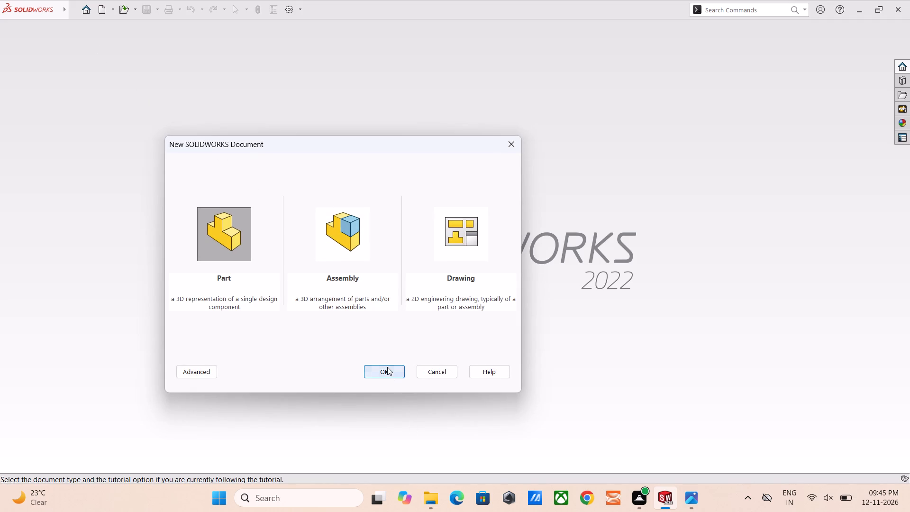
pyautogui.click(387, 367)
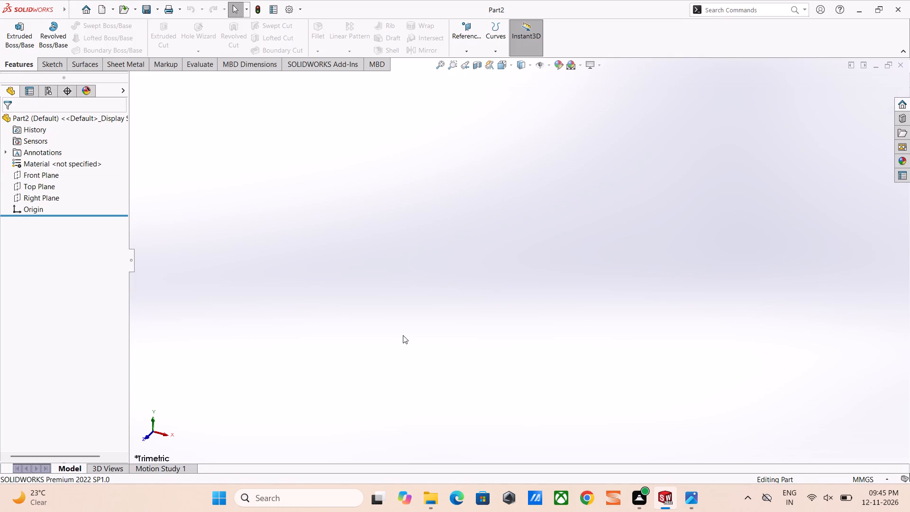
# Start a new sketch on the Front Plane.
pyautogui.click(30, 174)
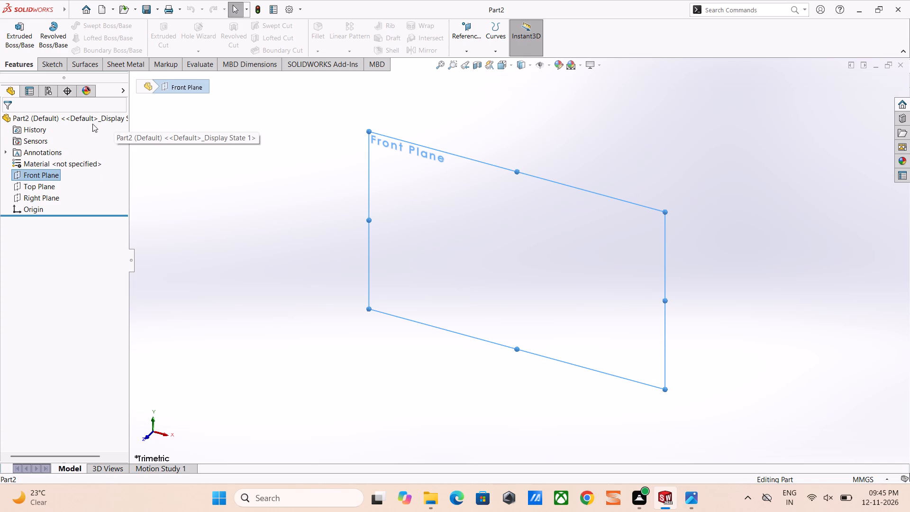
pyautogui.click(40, 61)
pyautogui.click(14, 30)
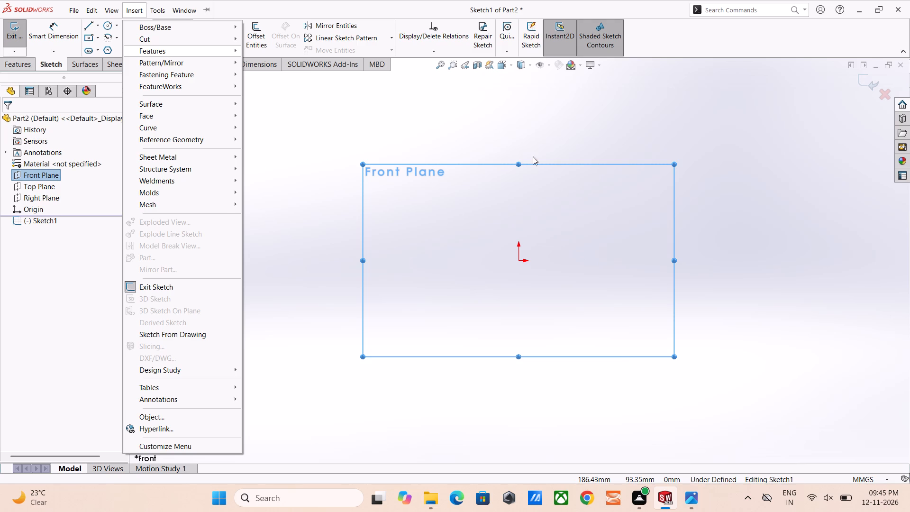
pyautogui.press('Escape')
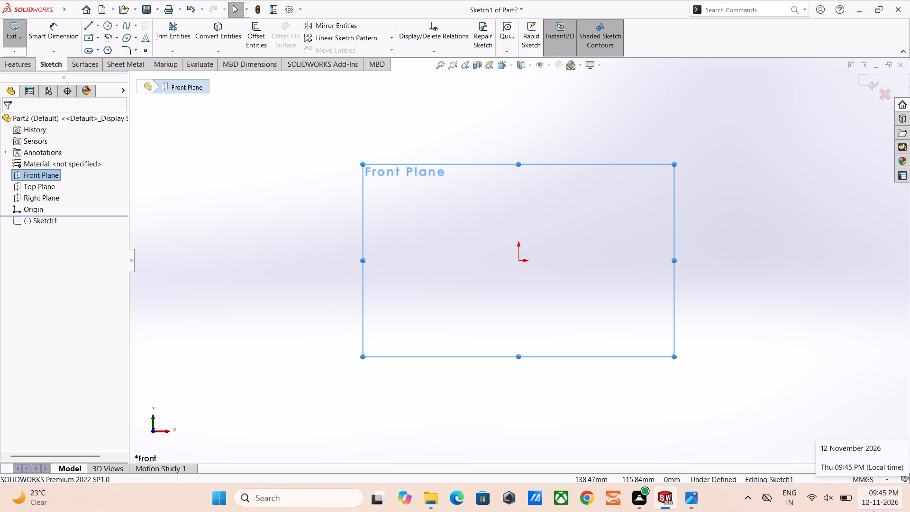
pyautogui.scroll(-1, 873, 511)
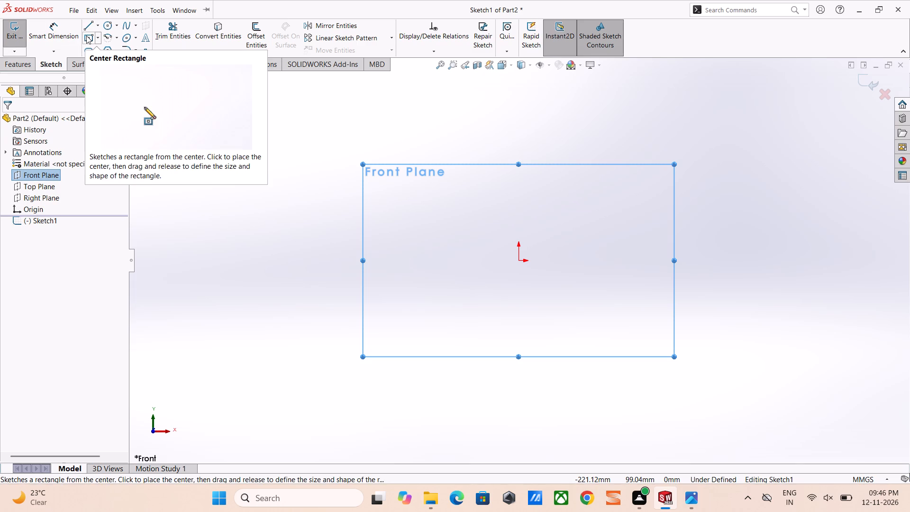
# Switch to the reference image td-1d15e8b60a.jpg and examine the crank's dimensioned views, including eye diameters, centre distances and arm thicknesses.
pyautogui.click(688, 493)
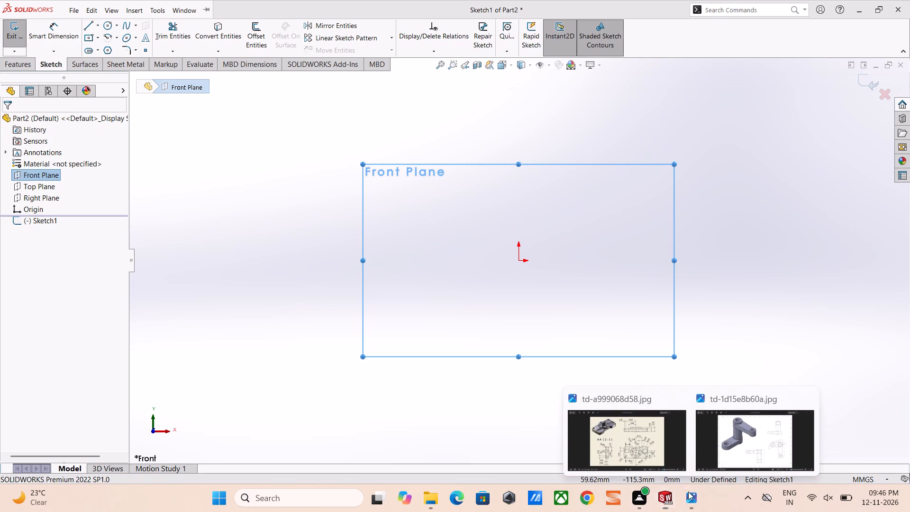
pyautogui.click(681, 394)
pyautogui.click(687, 430)
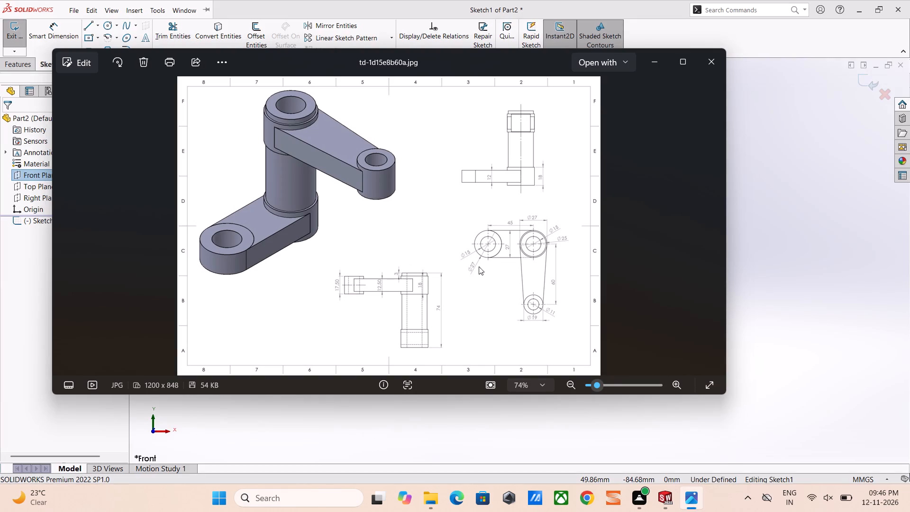
pyautogui.scroll(-2, 427, 281)
pyautogui.scroll(2, 425, 283)
pyautogui.scroll(2, 540, 249)
pyautogui.scroll(1, 629, 276)
pyautogui.scroll(-1, 628, 274)
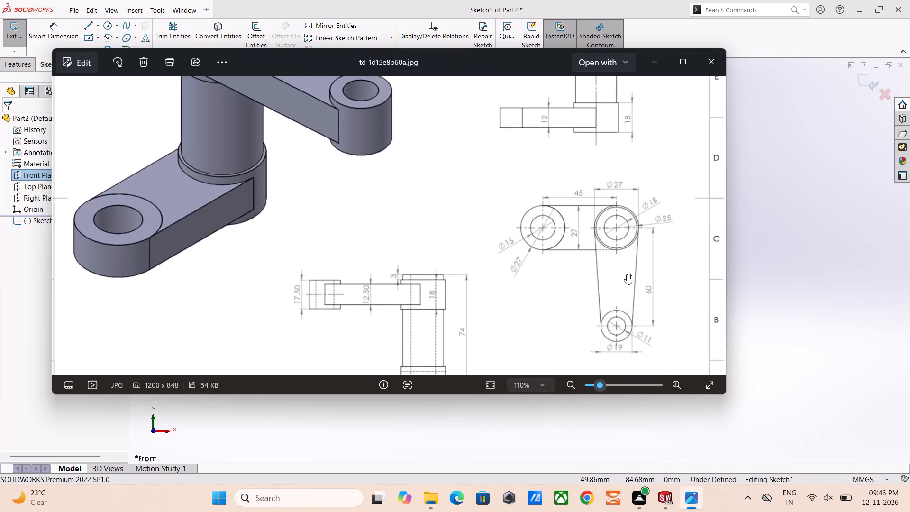
pyautogui.scroll(-2, 625, 274)
pyautogui.scroll(3, 577, 245)
pyautogui.scroll(-3, 559, 244)
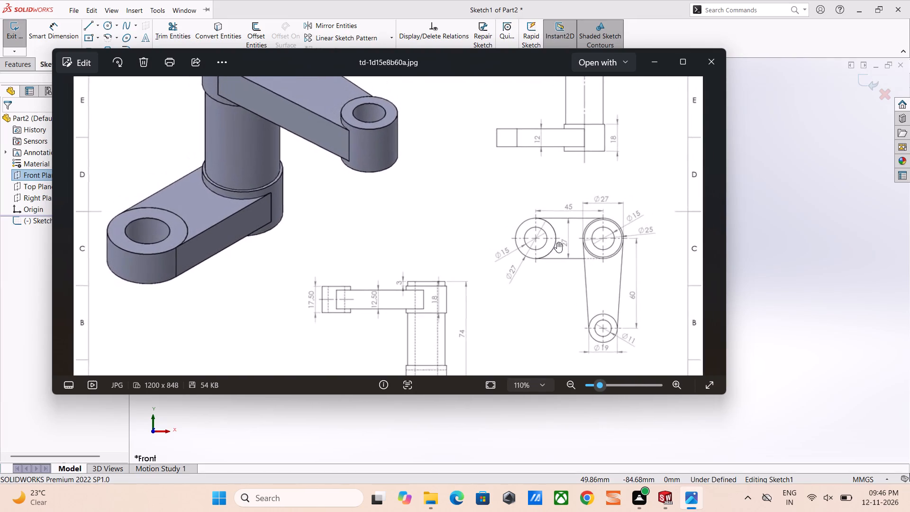
pyautogui.scroll(-1, 557, 242)
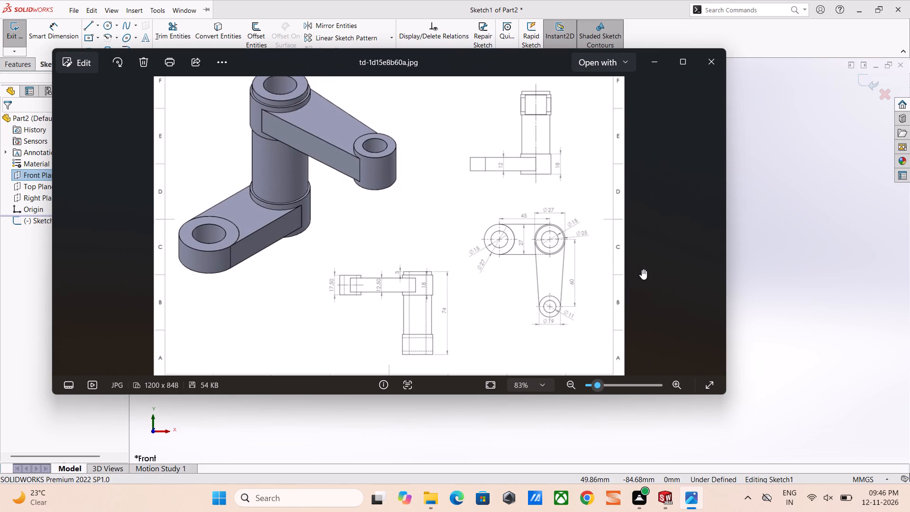
pyautogui.scroll(-3, 587, 266)
pyautogui.scroll(4, 553, 252)
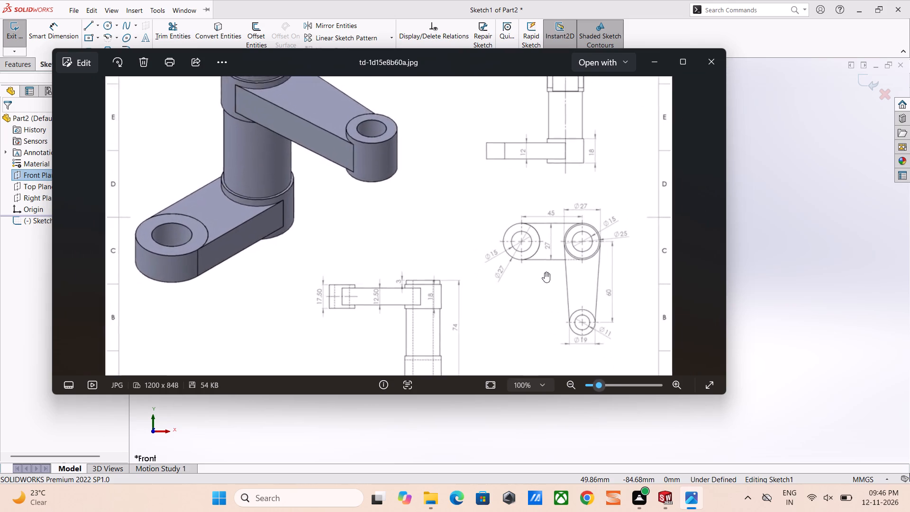
pyautogui.scroll(1, 545, 272)
pyautogui.moveTo(587, 268); pyautogui.dragTo(531, 270, button='middle')
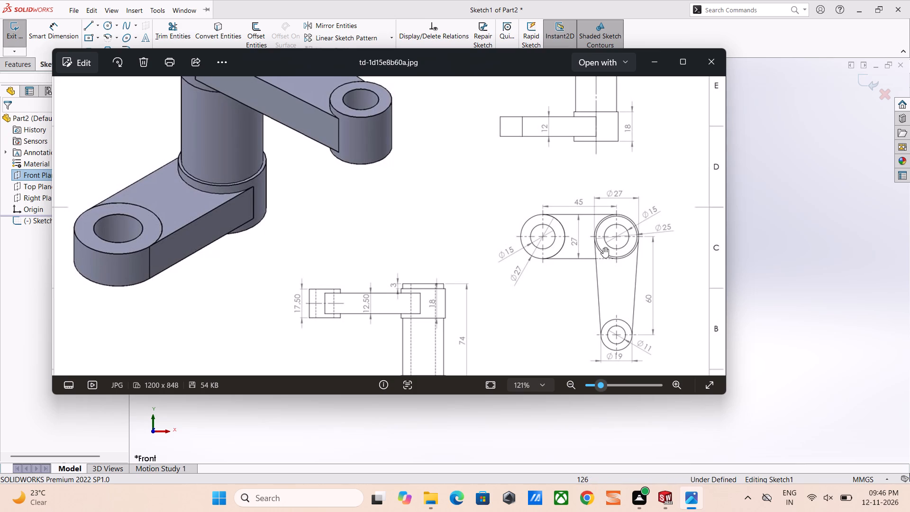
pyautogui.scroll(1, 603, 247)
pyautogui.moveTo(655, 254); pyautogui.dragTo(537, 247, button='middle')
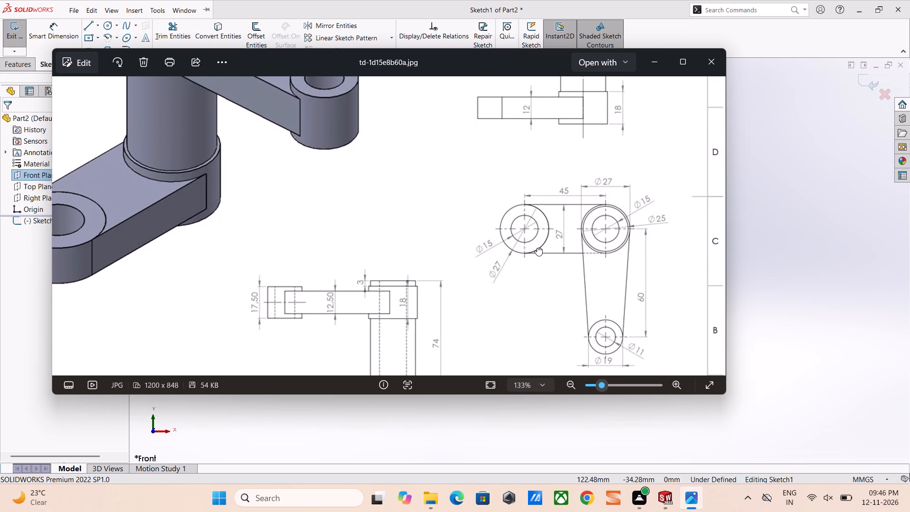
pyautogui.moveTo(537, 247); pyautogui.dragTo(536, 248, button='middle')
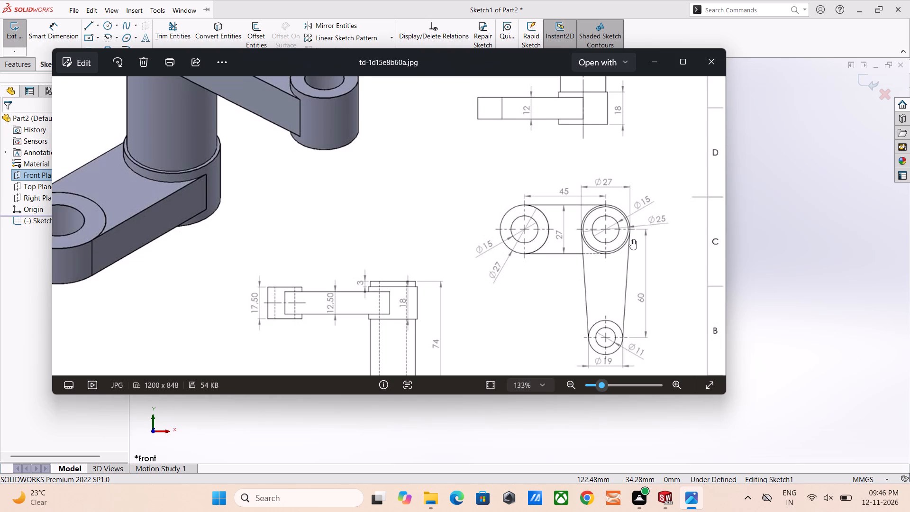
pyautogui.scroll(-7, 631, 241)
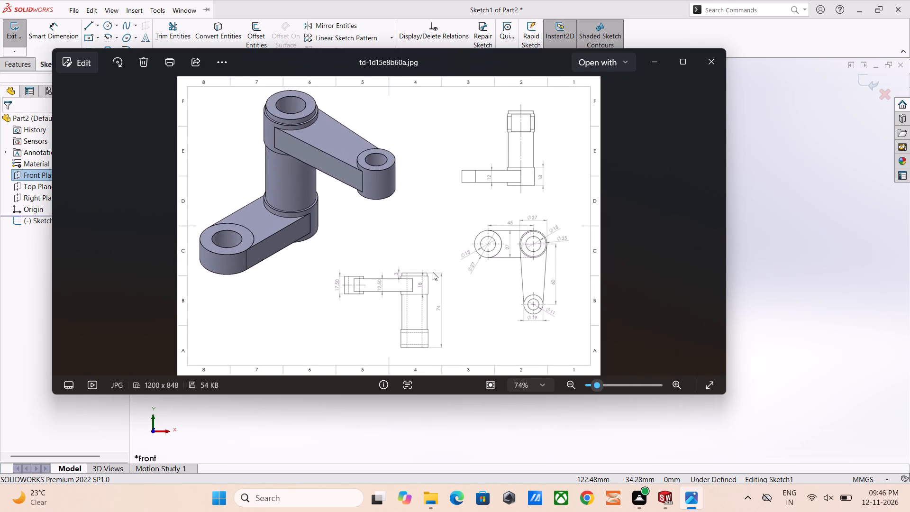
pyautogui.scroll(-1, 420, 298)
pyautogui.scroll(-1, 508, 216)
pyautogui.scroll(1, 397, 297)
pyautogui.scroll(3, 519, 261)
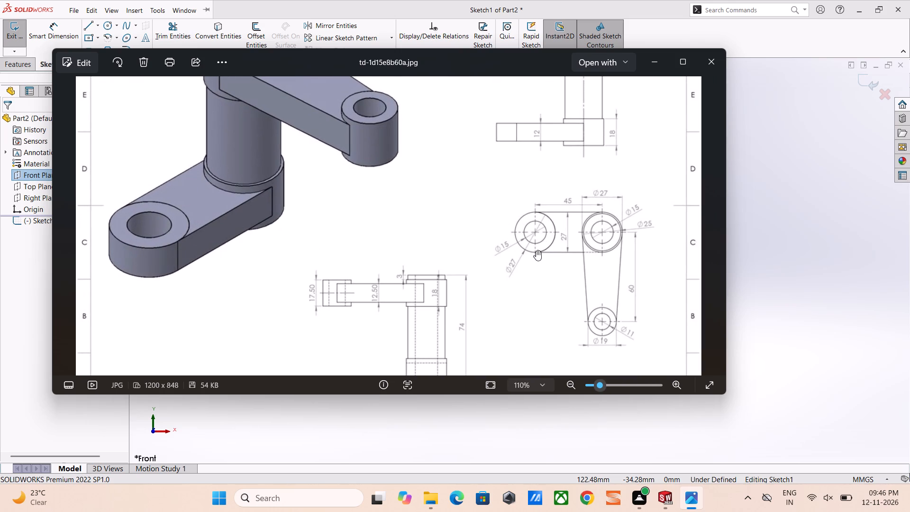
pyautogui.scroll(-1, 589, 243)
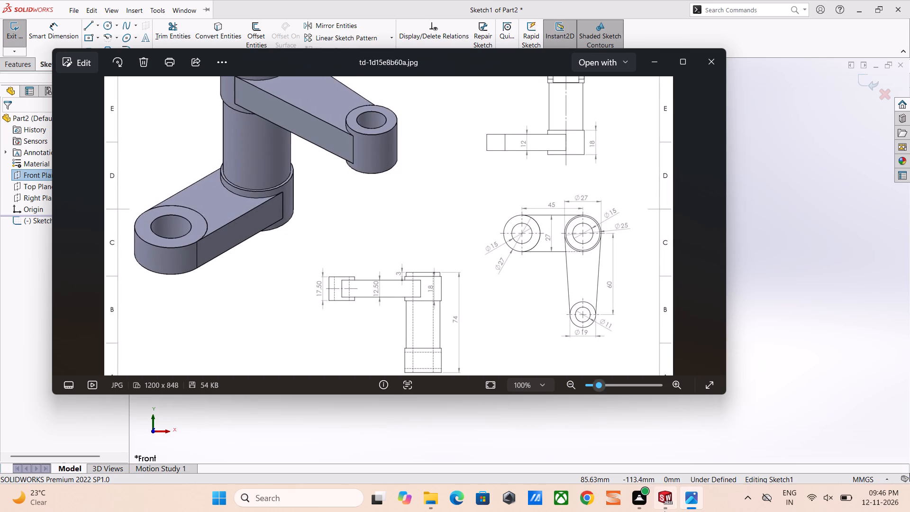
# Back in SOLIDWORKS, sketch two concentric circles centred on the origin, with radii of about 44 mm and 23 mm.
pyautogui.click(666, 498)
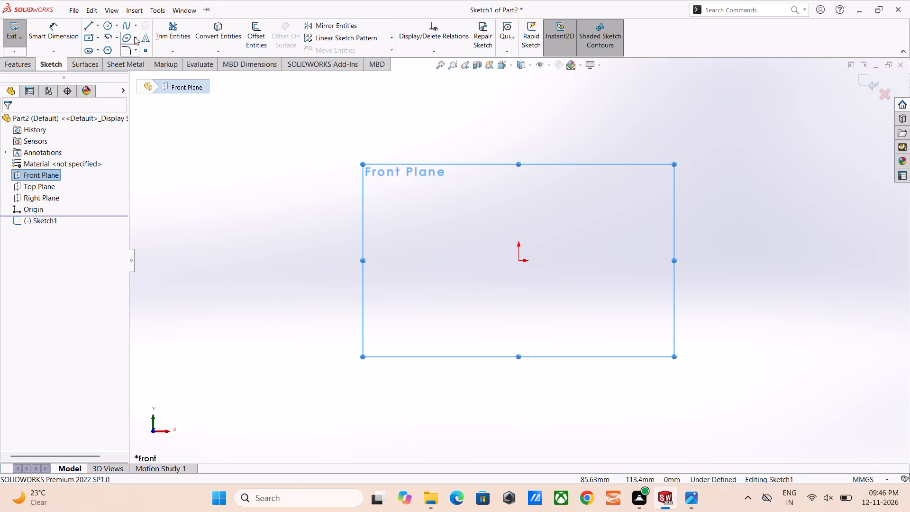
pyautogui.click(104, 26)
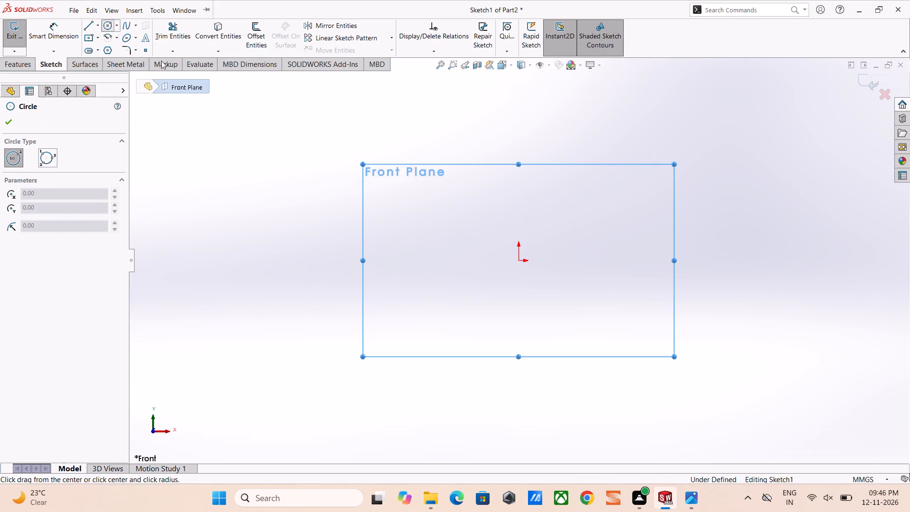
pyautogui.click(521, 261)
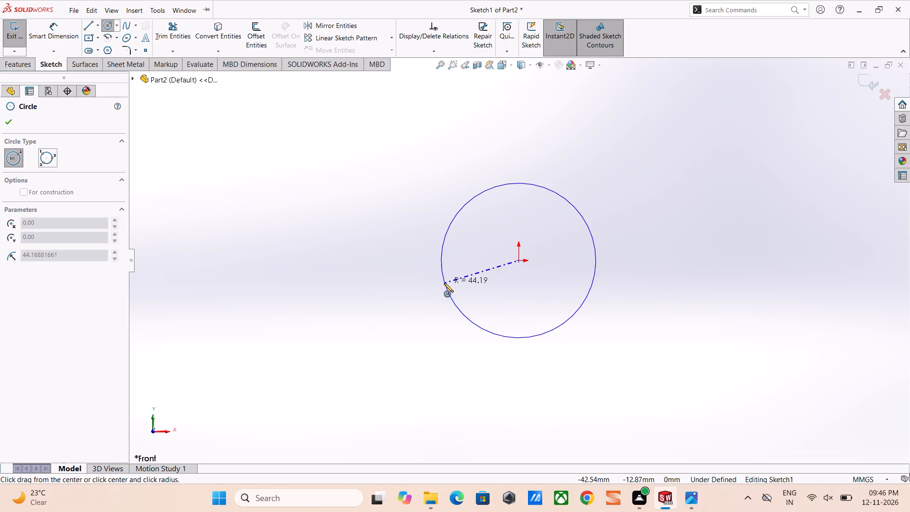
pyautogui.click(444, 283)
pyautogui.click(517, 260)
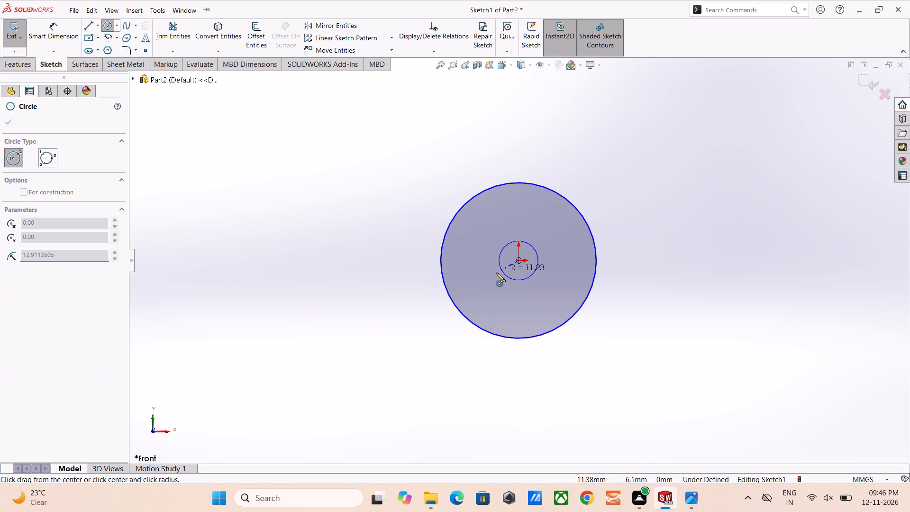
pyautogui.click(481, 274)
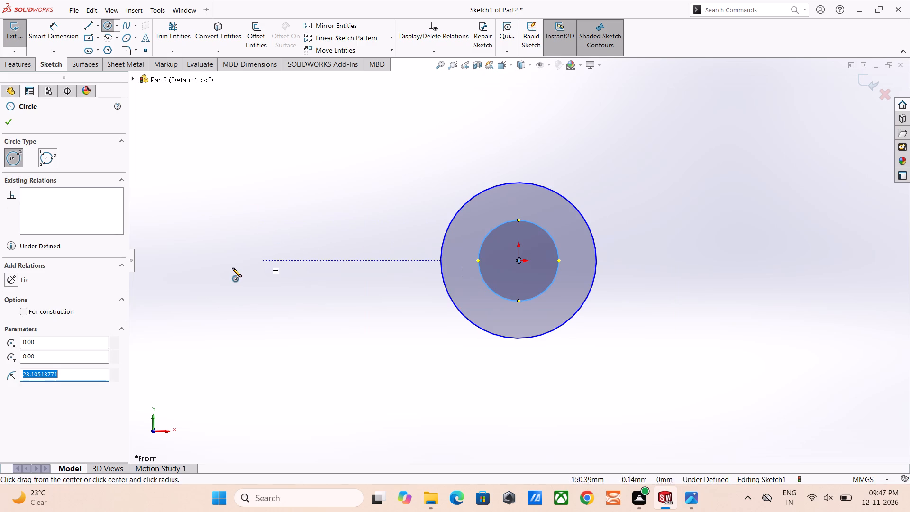
# Sketch two concentric circles level with the origin, about 161 mm away in negative X, with radii of about 40 mm and 22 mm.
pyautogui.click(237, 259)
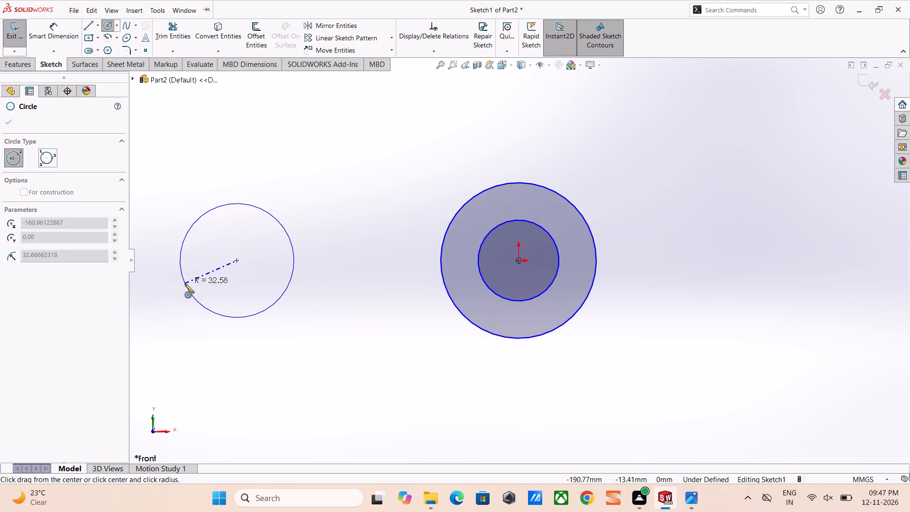
pyautogui.click(181, 302)
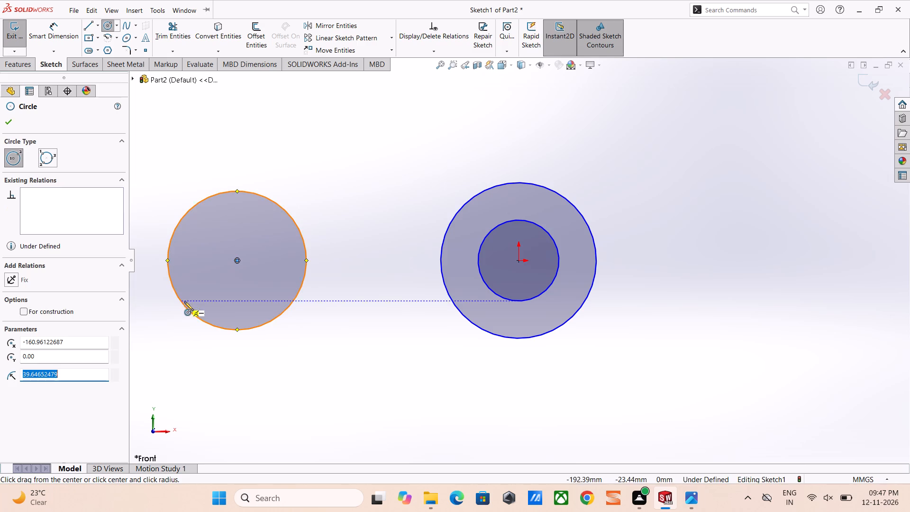
pyautogui.click(237, 260)
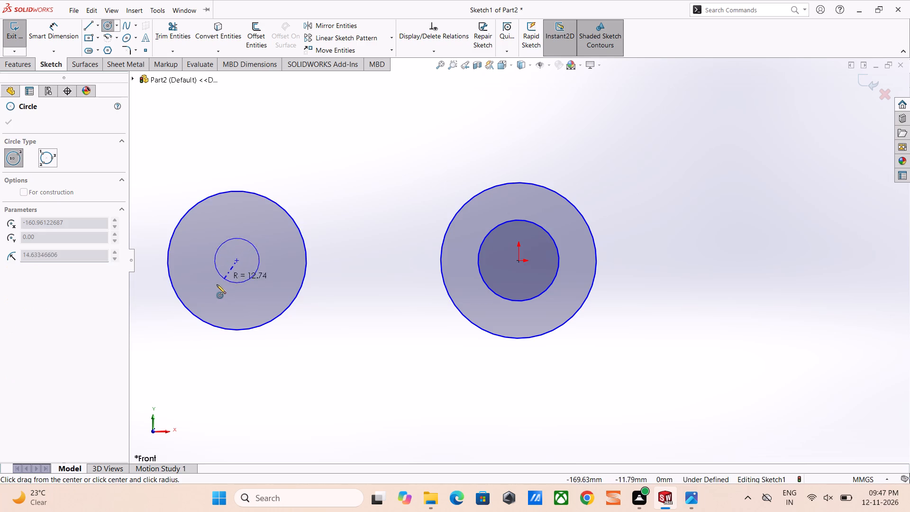
pyautogui.click(210, 288)
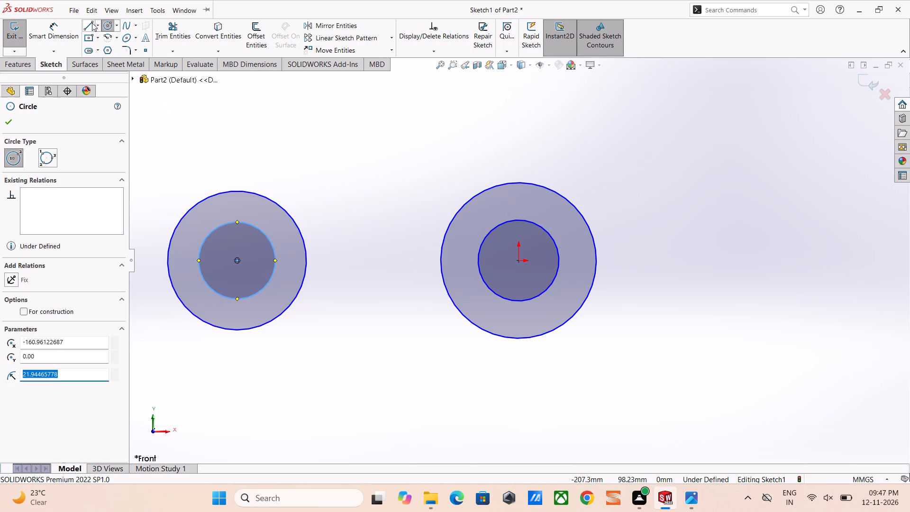
# Draw a horizontal centerline from the centre of the offset circle pair to the origin.
pyautogui.click(97, 25)
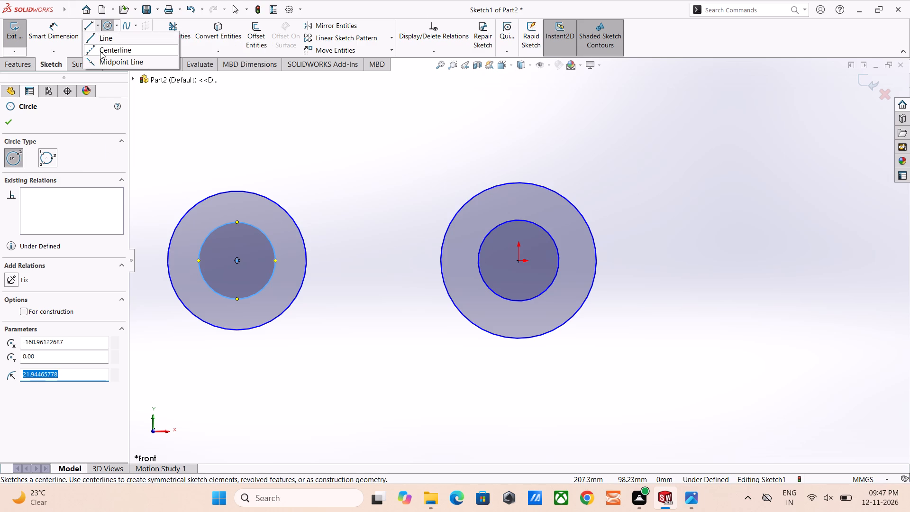
pyautogui.click(100, 49)
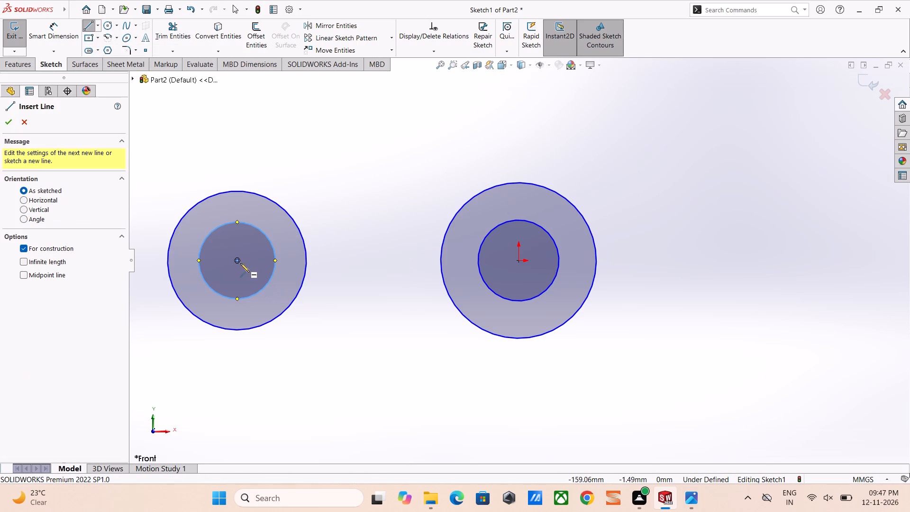
pyautogui.click(237, 261)
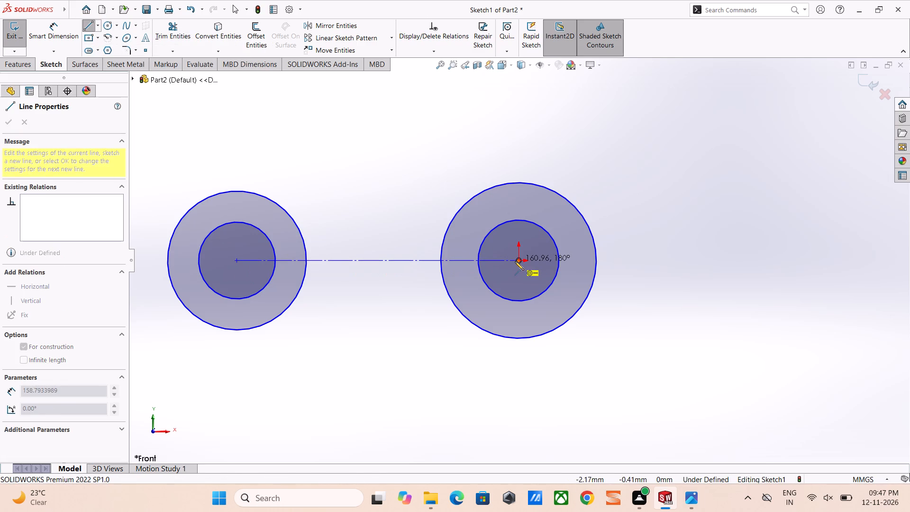
pyautogui.click(517, 261)
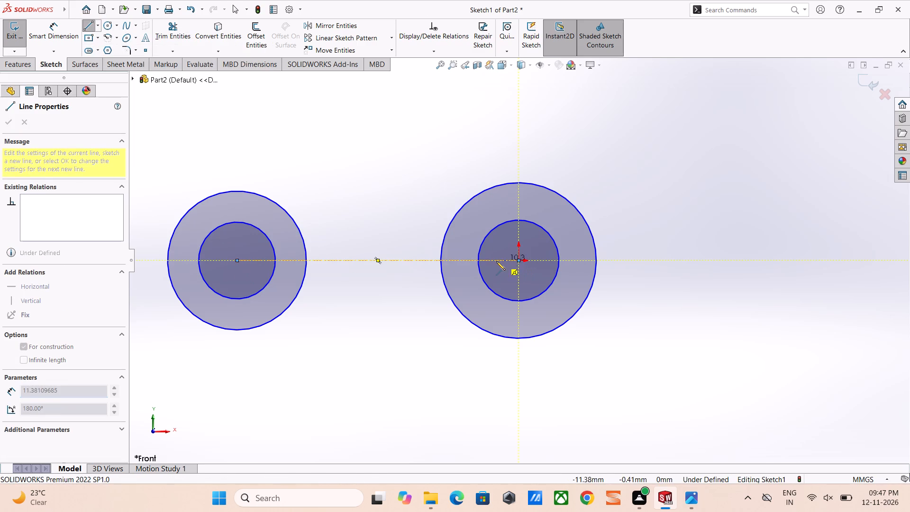
pyautogui.press('Escape')
# Dimension the outer circle of the offset pair in negative X with a diameter of 27 mm.
pyautogui.scroll(1, 207, 194)
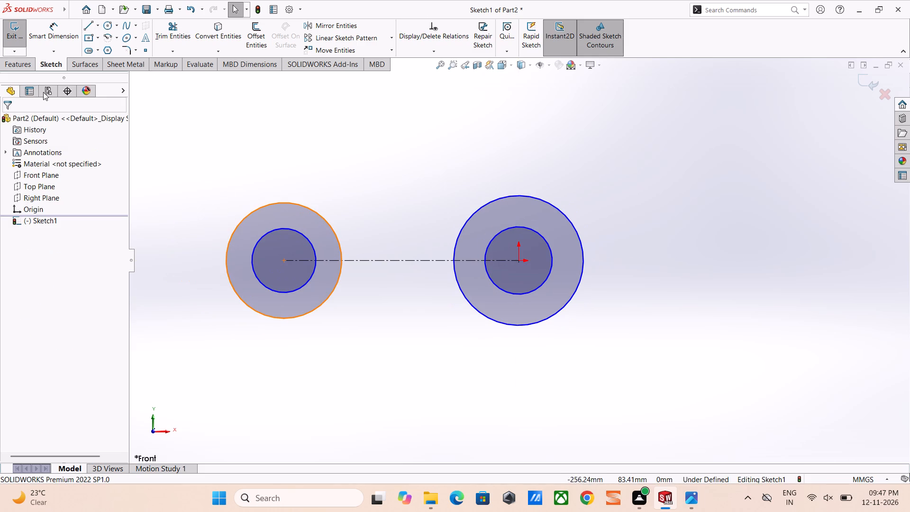
pyautogui.click(63, 40)
pyautogui.click(285, 201)
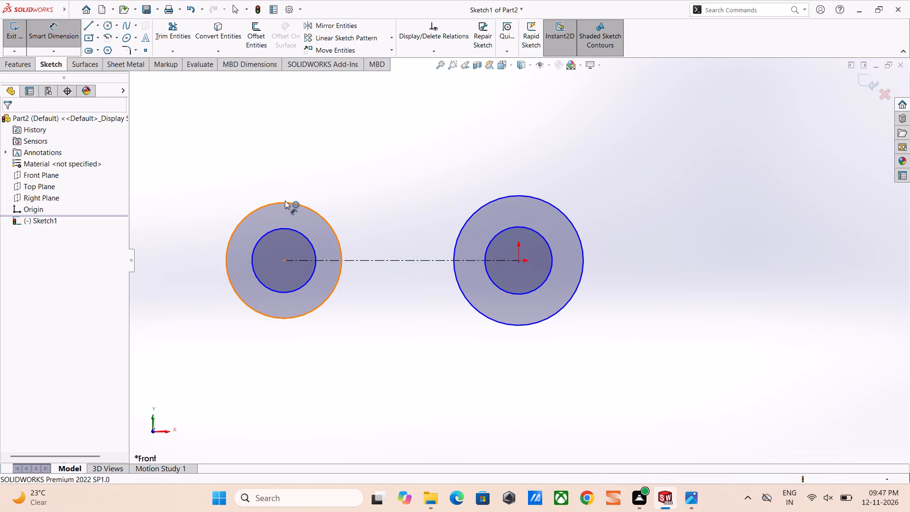
pyautogui.click(227, 173)
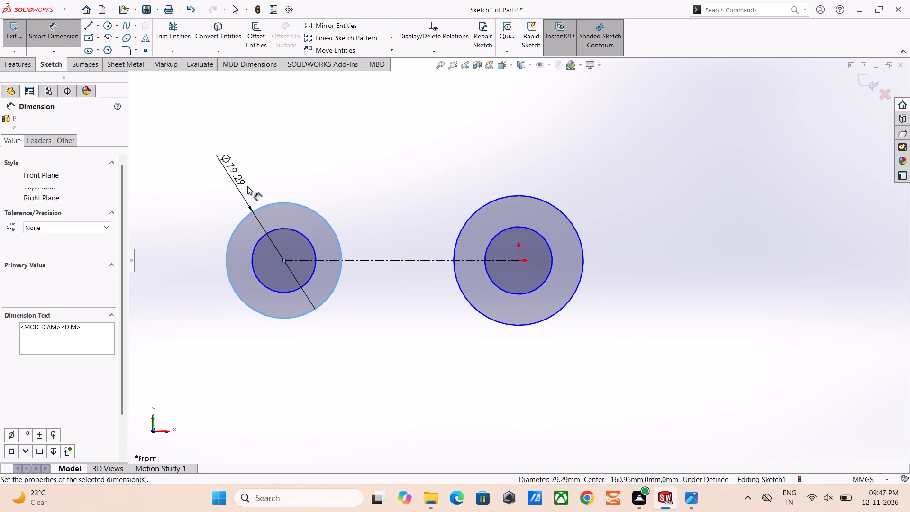
pyautogui.write('27')
pyautogui.press('Return')
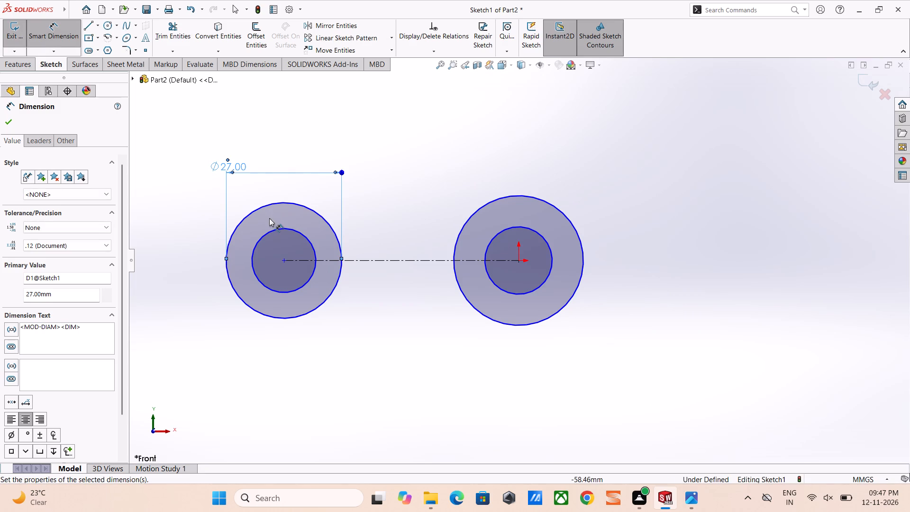
# Dimension the inner circle of the offset pair with a diameter of 15 mm, checking the value against the reference image td-1d15e8b60a.jpg.
pyautogui.click(280, 229)
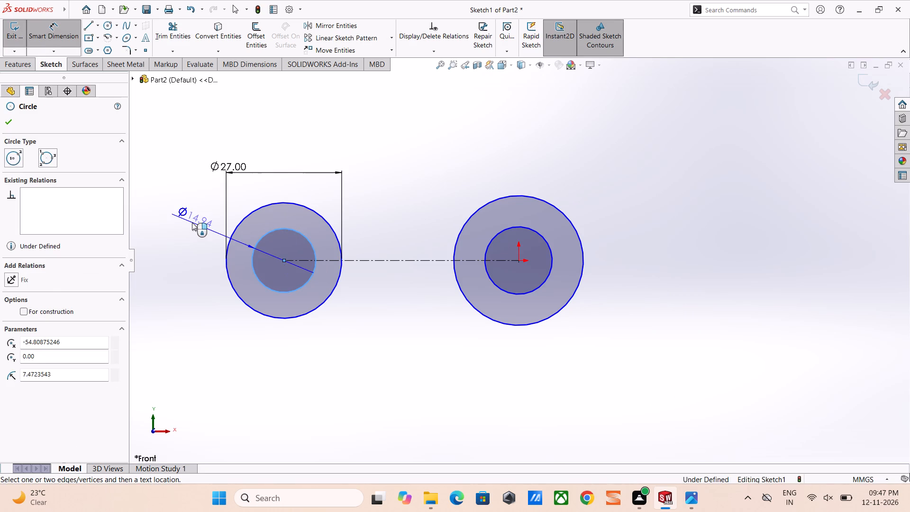
pyautogui.click(192, 222)
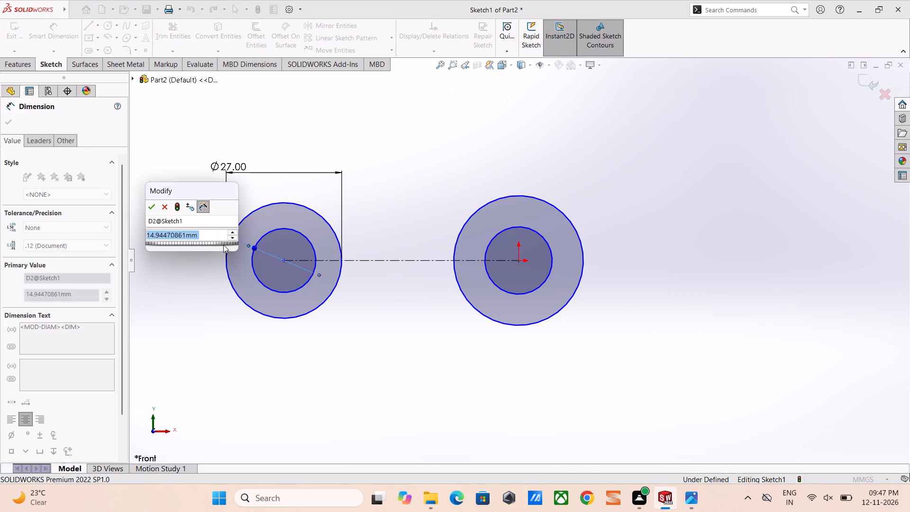
pyautogui.click(689, 492)
pyautogui.scroll(2, 432, 338)
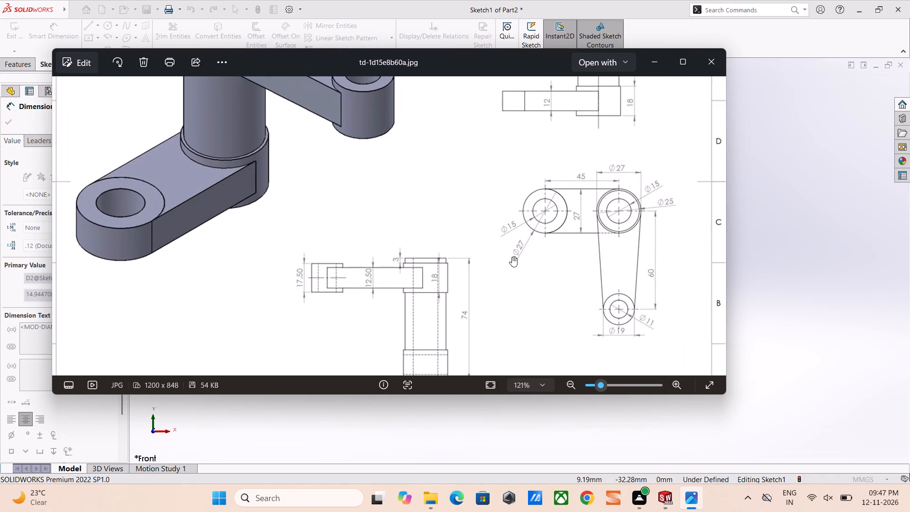
pyautogui.scroll(1, 512, 256)
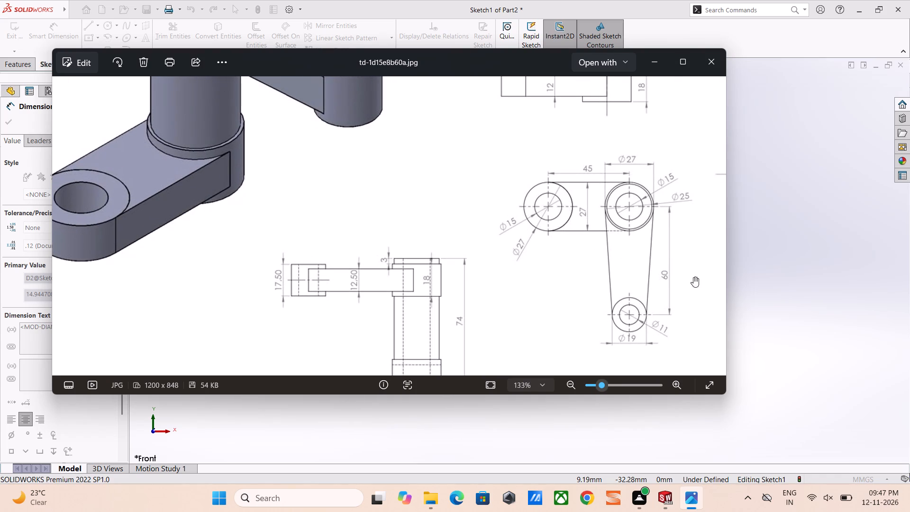
pyautogui.scroll(1, 540, 239)
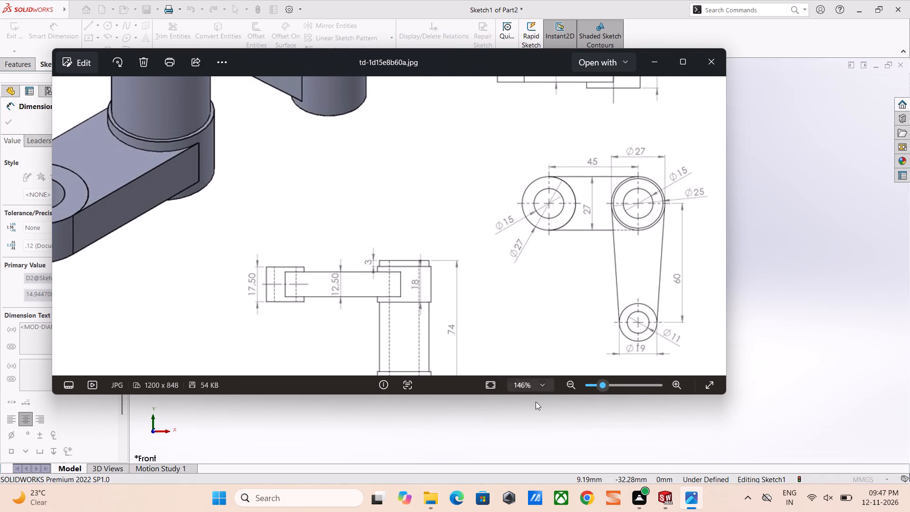
pyautogui.click(806, 334)
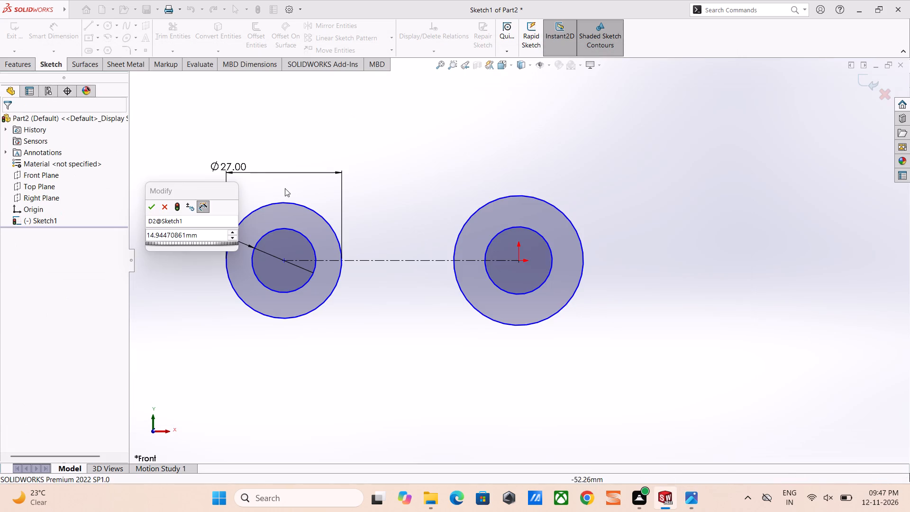
pyautogui.click(206, 233)
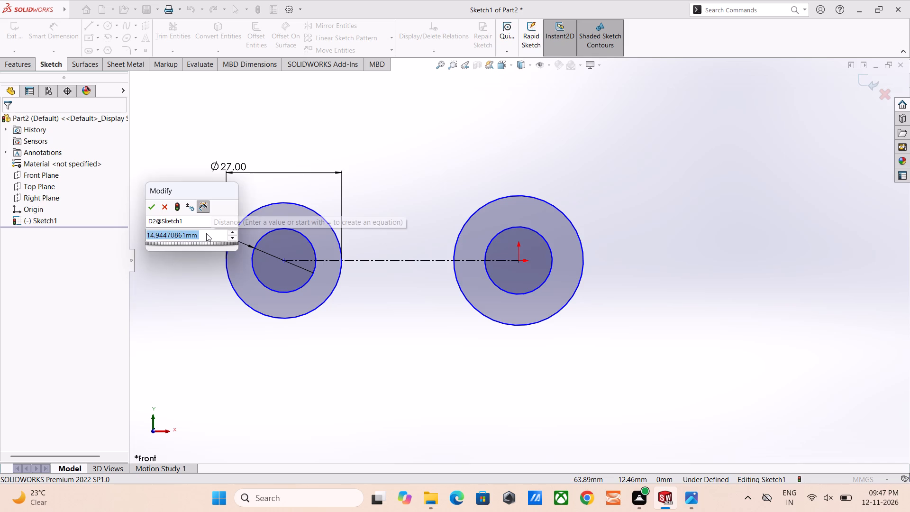
pyautogui.write('12')
pyautogui.press('BackSpace')
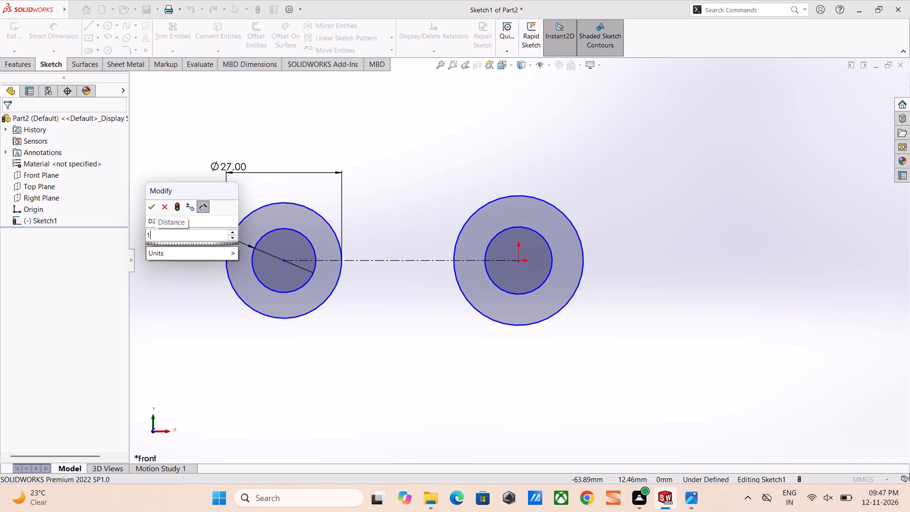
pyautogui.press('5')
pyautogui.press('Return')
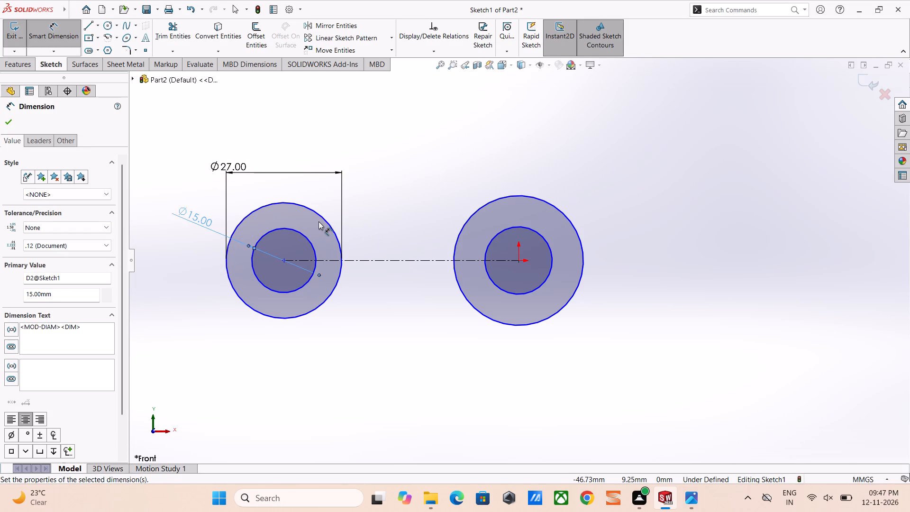
# Check the eye spacing in the reference image and dimension the distance between the offset circles' centre and the origin as 45 mm.
pyautogui.click(693, 498)
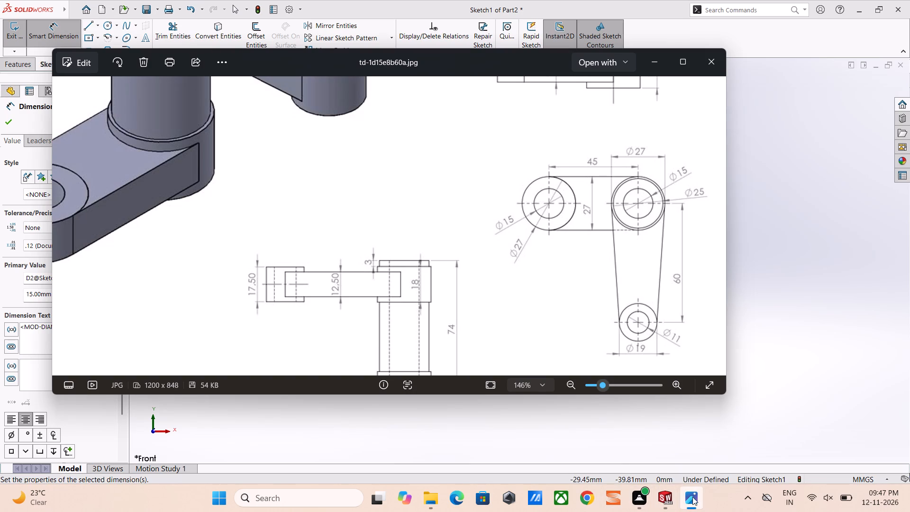
pyautogui.click(802, 363)
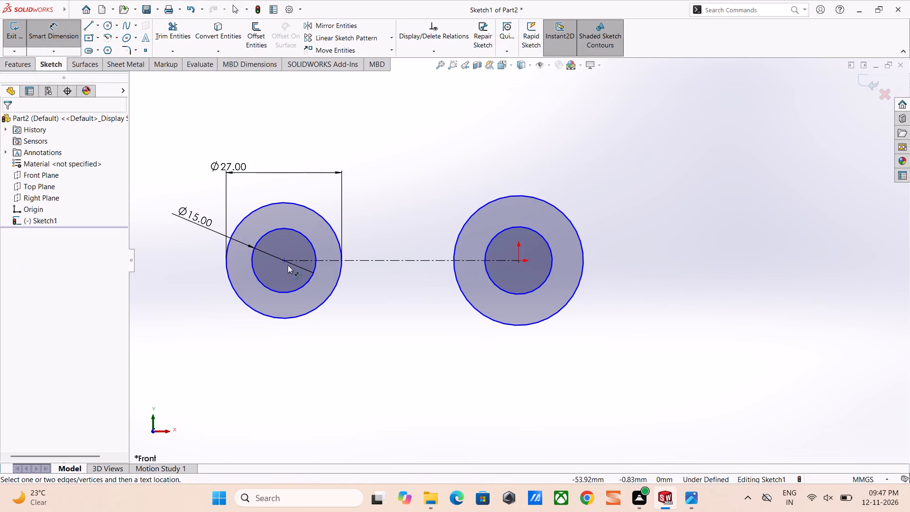
pyautogui.click(283, 259)
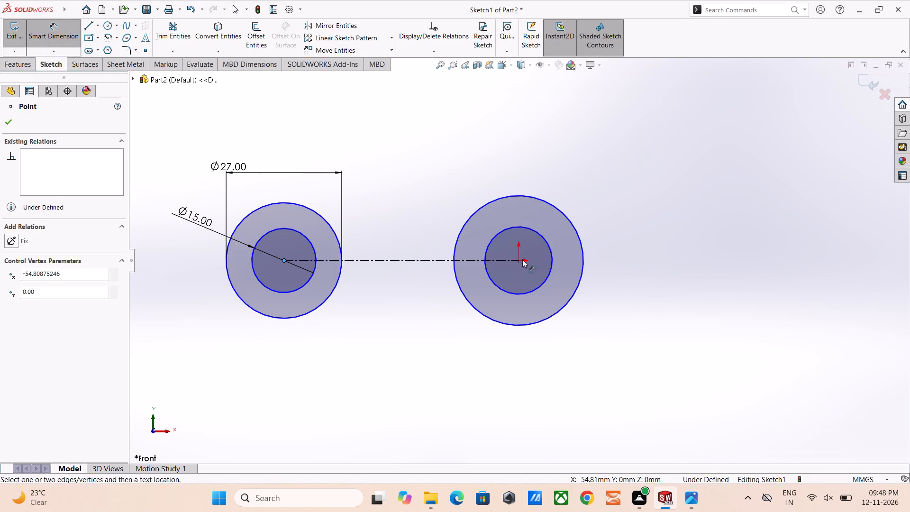
pyautogui.click(521, 260)
pyautogui.click(406, 138)
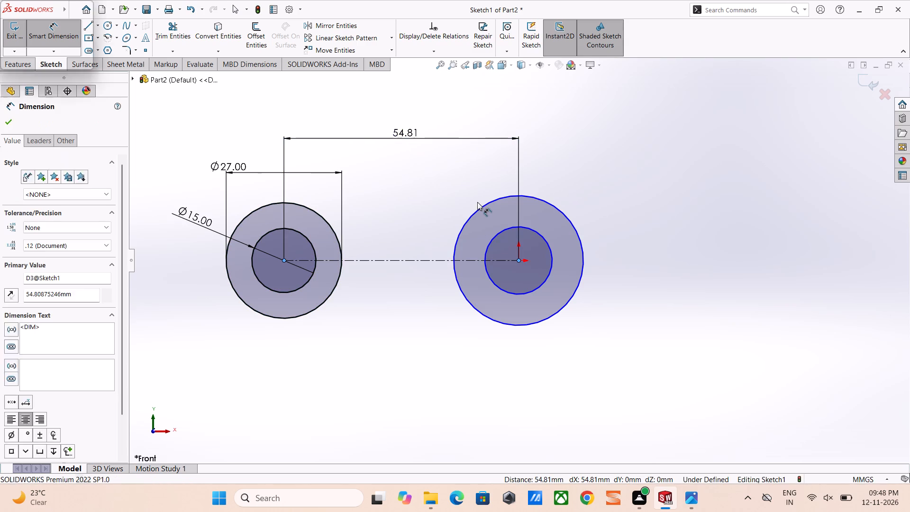
pyautogui.write('45')
pyautogui.press('Return')
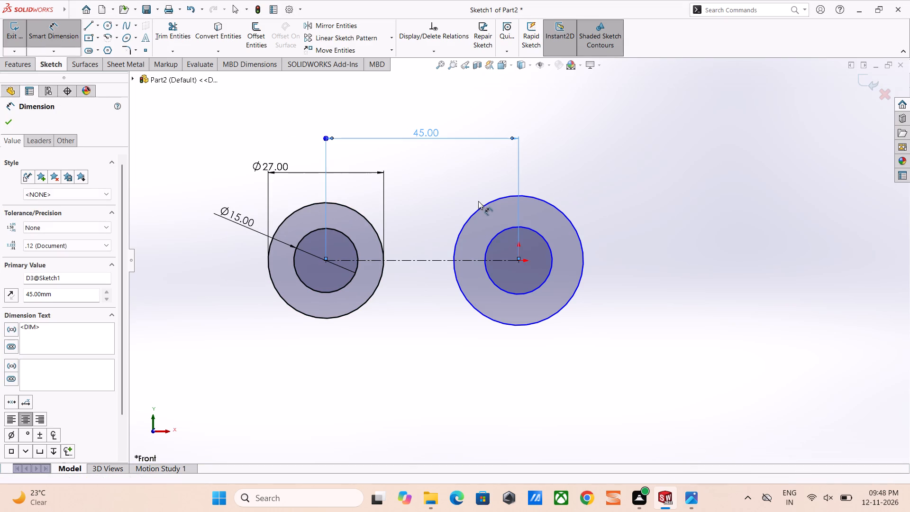
pyautogui.press('Escape')
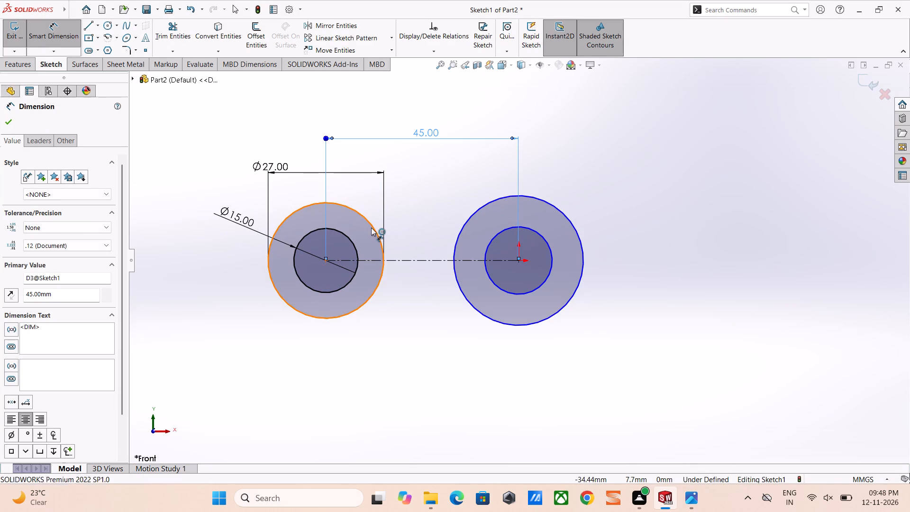
# Add an Equal relation between the two outer circles.
pyautogui.click(371, 223)
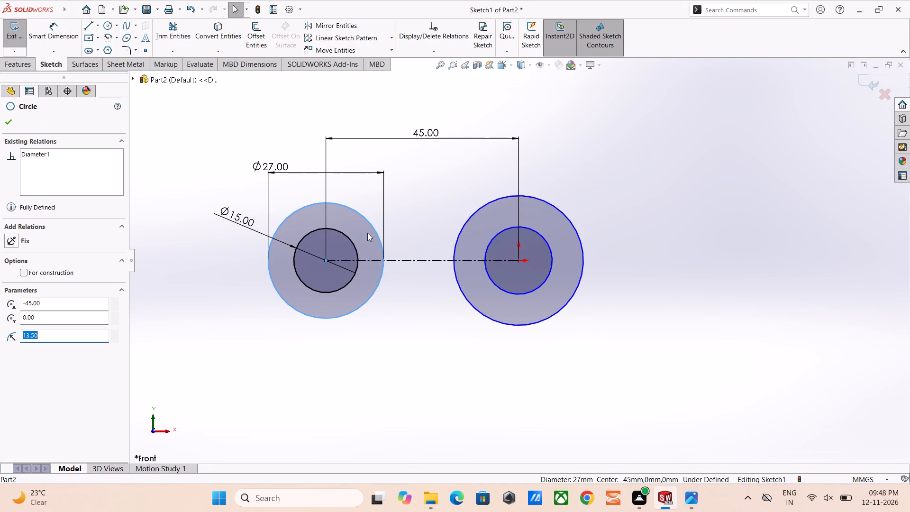
pyautogui.keyDown('ctrl'); pyautogui.click(489, 204); pyautogui.keyUp('ctrl')
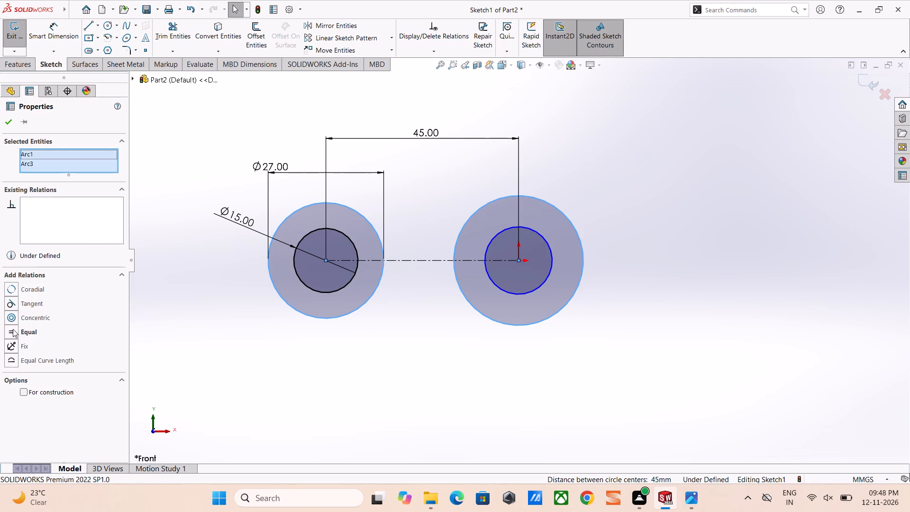
pyautogui.click(13, 329)
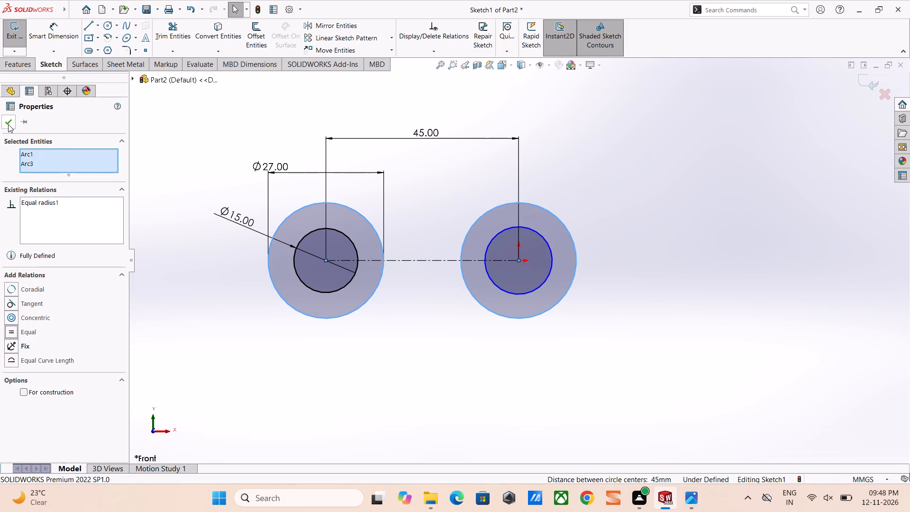
pyautogui.click(8, 124)
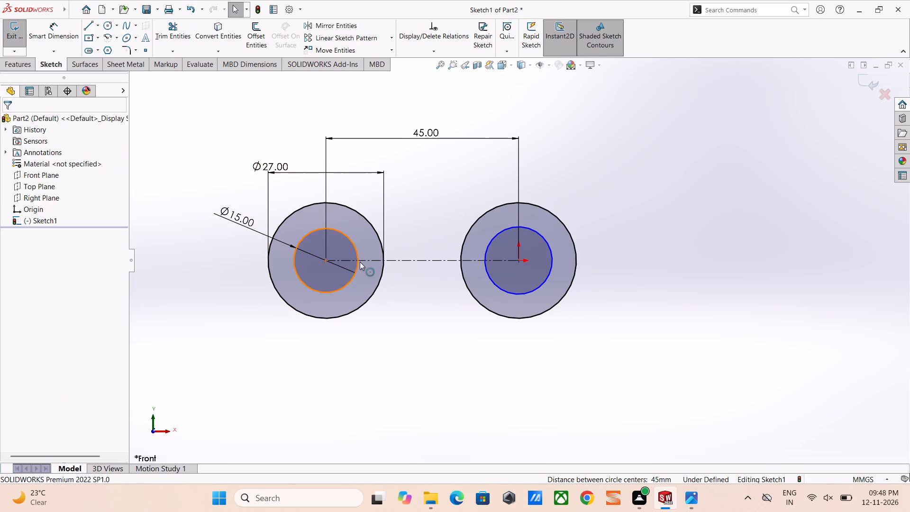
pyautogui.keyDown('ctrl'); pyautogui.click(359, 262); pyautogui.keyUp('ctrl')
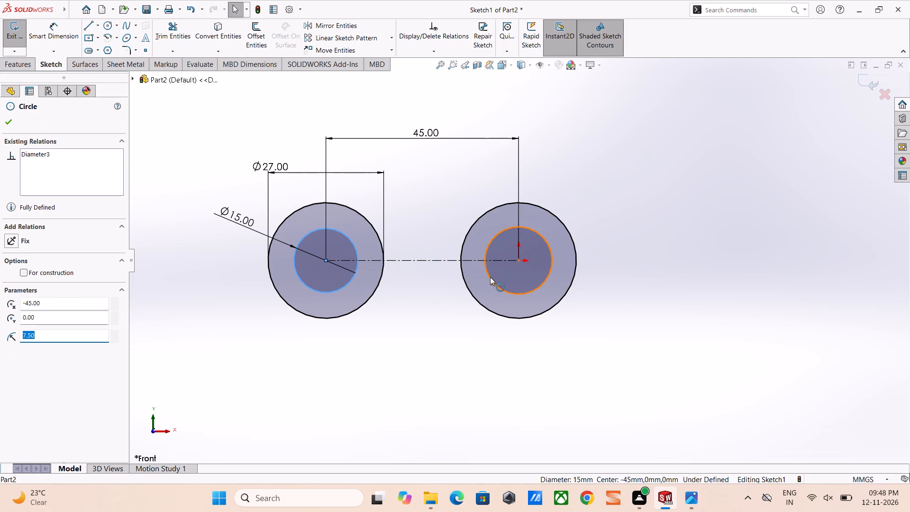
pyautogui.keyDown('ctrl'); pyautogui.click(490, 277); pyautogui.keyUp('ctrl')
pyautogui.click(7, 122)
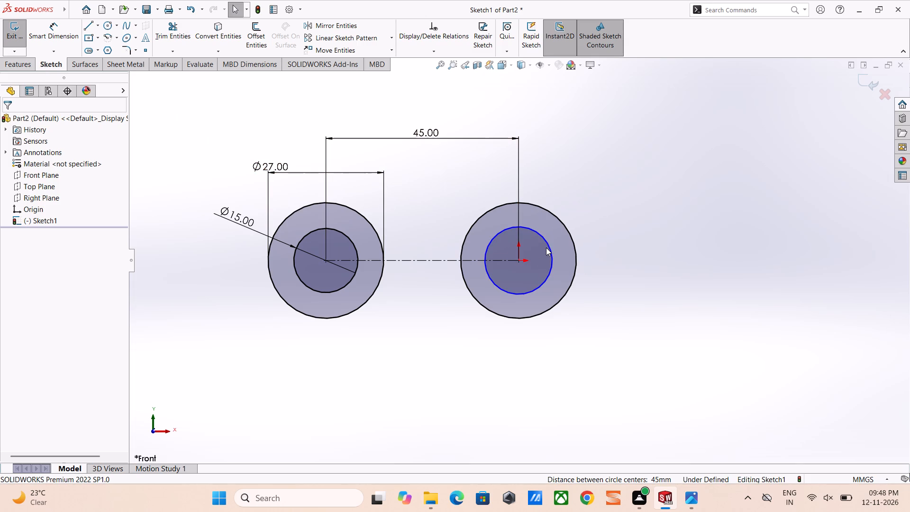
# Add an Equal relation between the two inner circles.
pyautogui.click(353, 274)
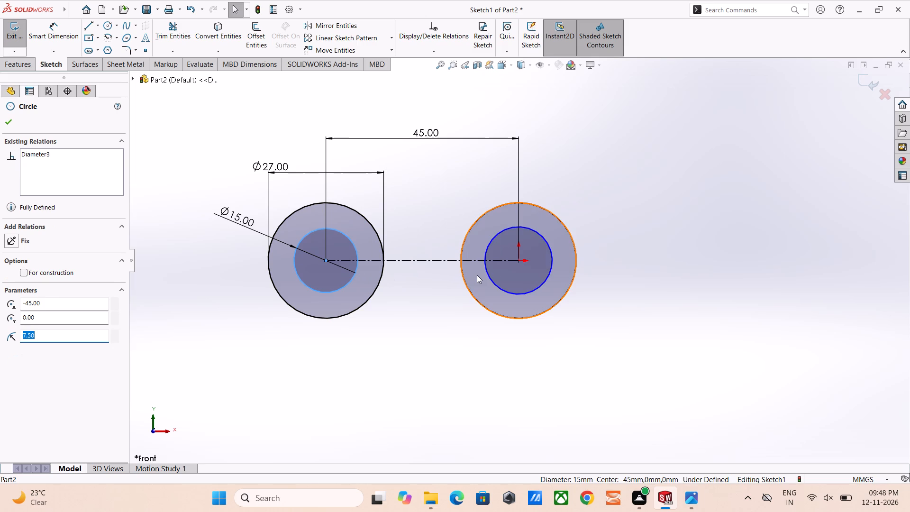
pyautogui.keyDown('ctrl'); pyautogui.click(491, 274); pyautogui.keyUp('ctrl')
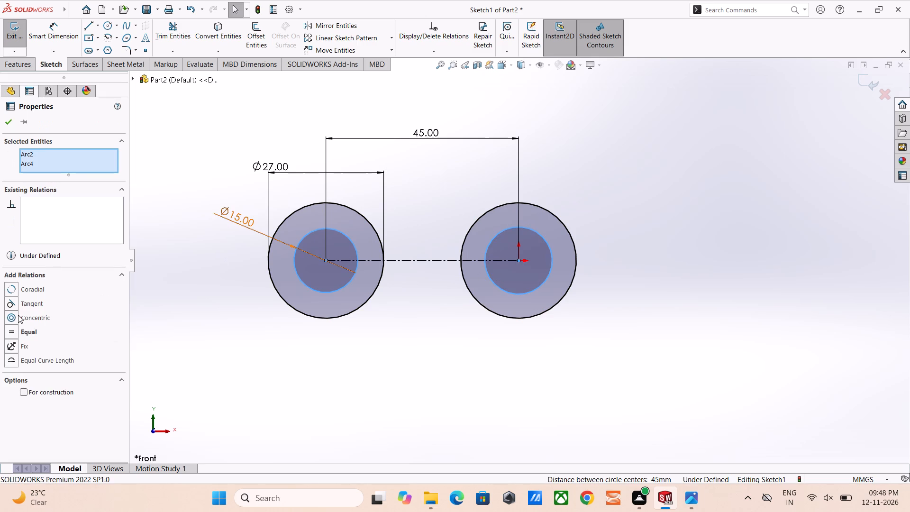
pyautogui.click(14, 331)
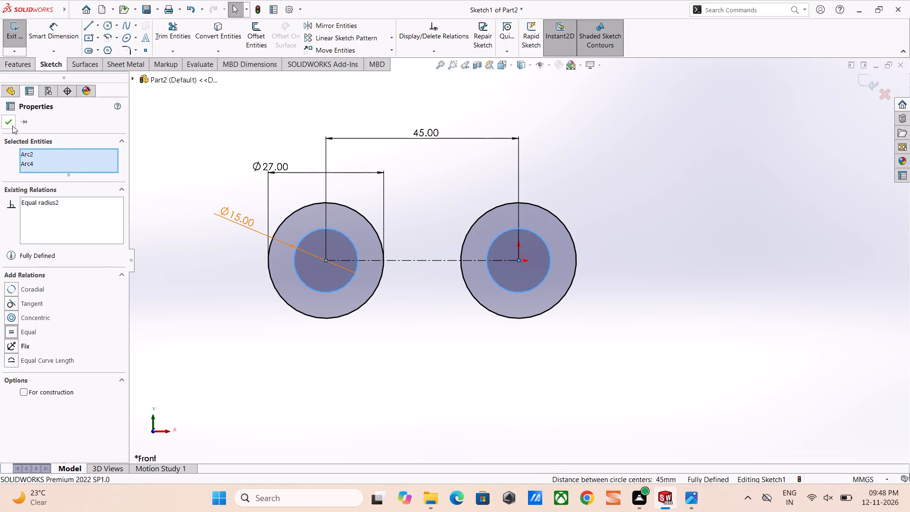
pyautogui.click(12, 126)
# Examine the reference image td-1d15e8b60a.jpg for how the arm's outline joins the two eyes and for its dimensions.
pyautogui.scroll(1, 606, 257)
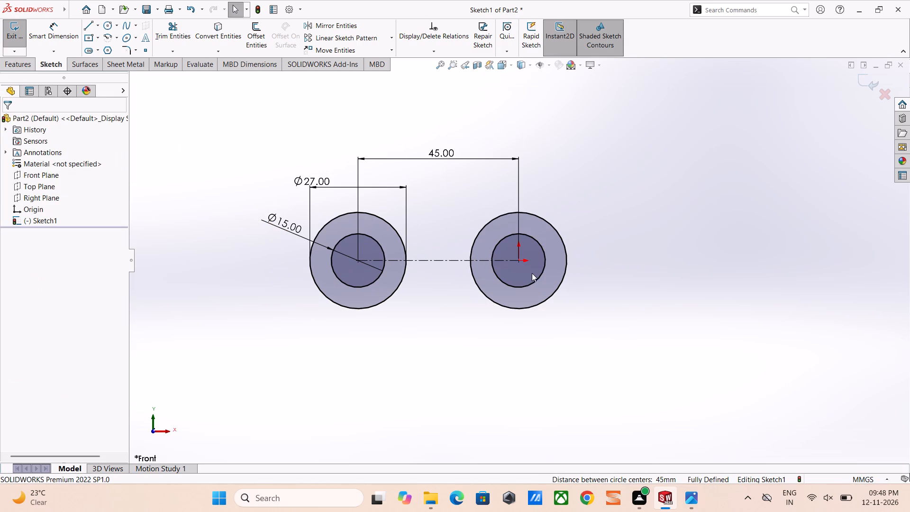
pyautogui.click(689, 495)
pyautogui.scroll(1, 555, 346)
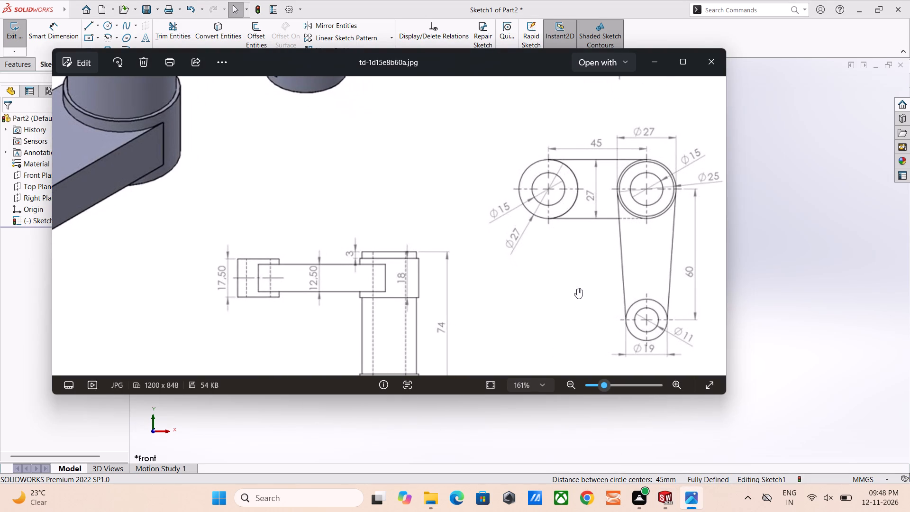
pyautogui.scroll(-5, 550, 258)
pyautogui.scroll(-1, 495, 194)
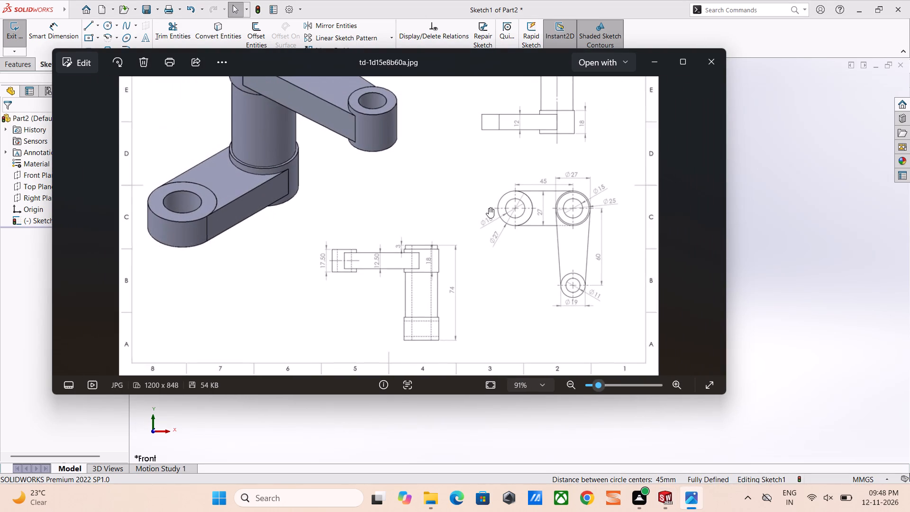
pyautogui.scroll(1, 513, 201)
pyautogui.scroll(-1, 560, 243)
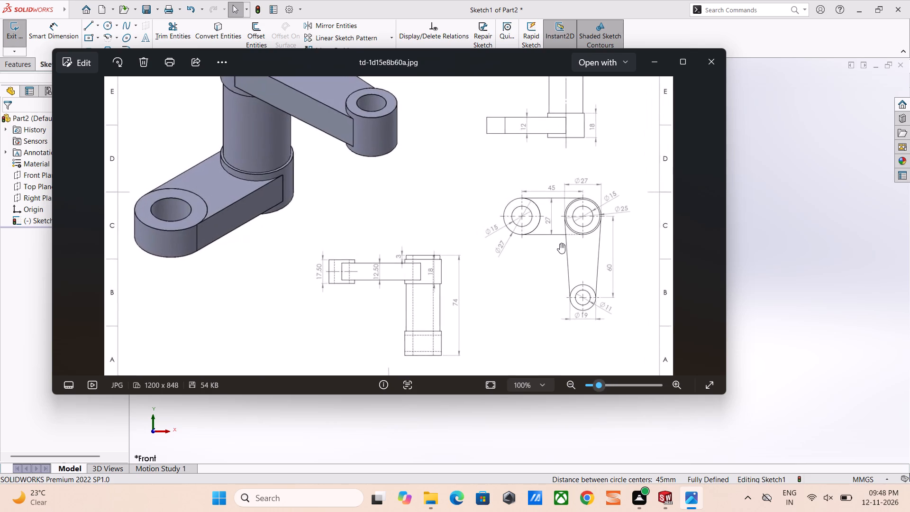
pyautogui.scroll(-3, 560, 243)
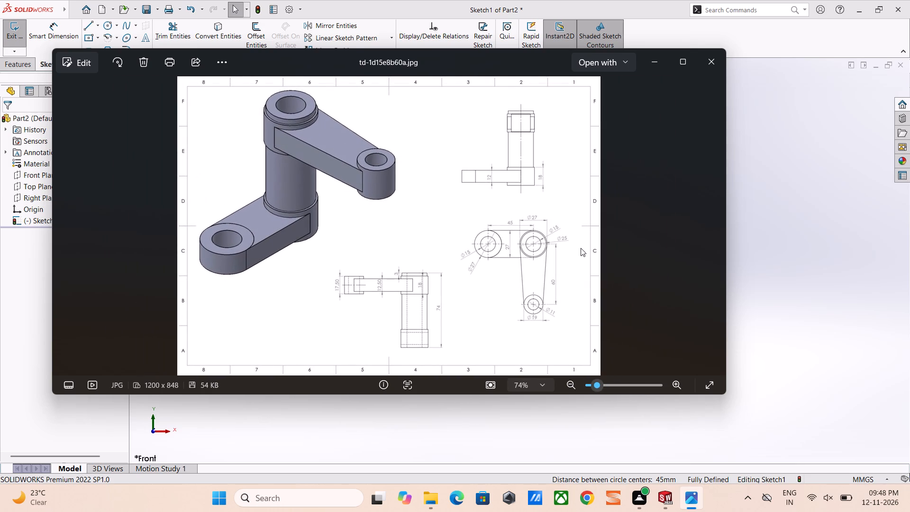
pyautogui.scroll(-3, 491, 238)
pyautogui.click(788, 357)
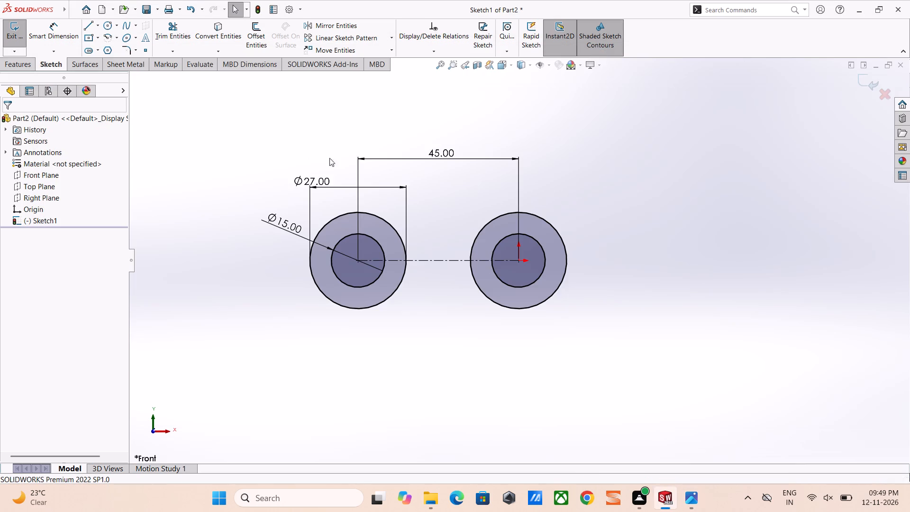
# Sketch two horizontal lines about 45 mm long joining the top and bottom quadrant points of the two outer circles.
pyautogui.click(87, 25)
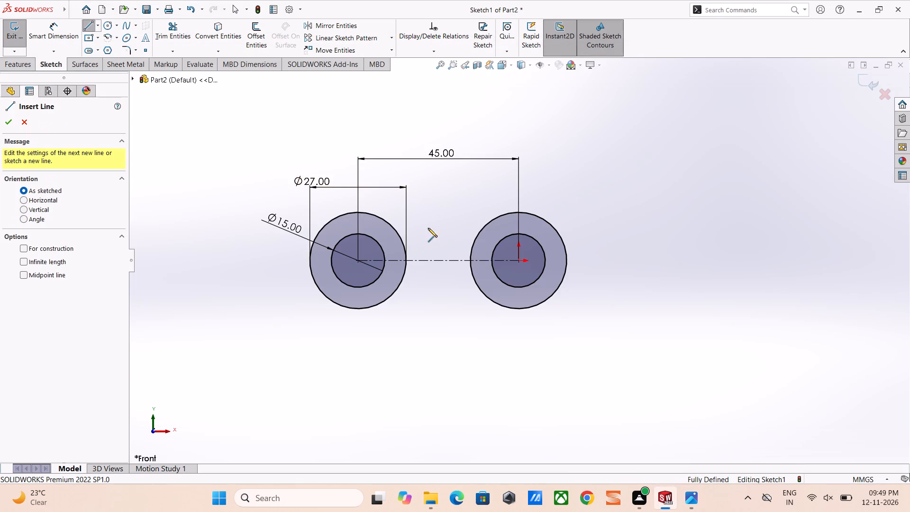
pyautogui.click(358, 212)
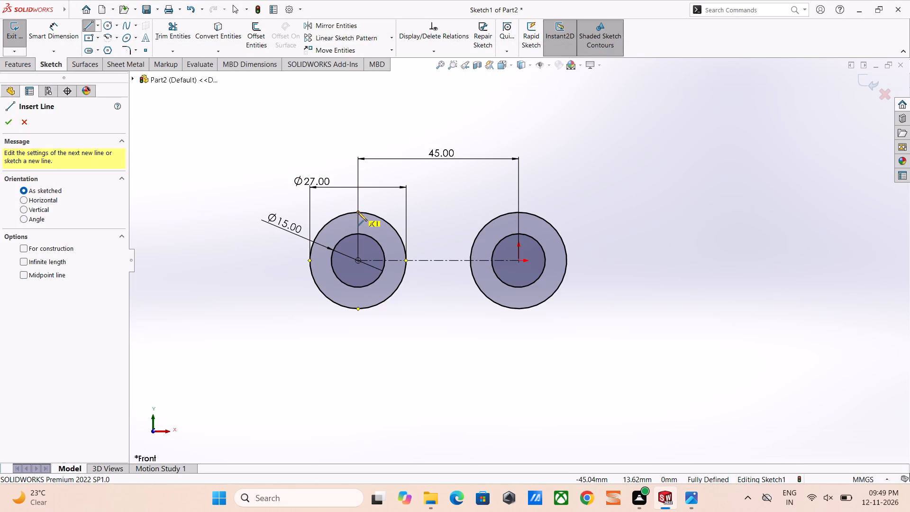
pyautogui.click(517, 213)
pyautogui.rightClick(430, 344)
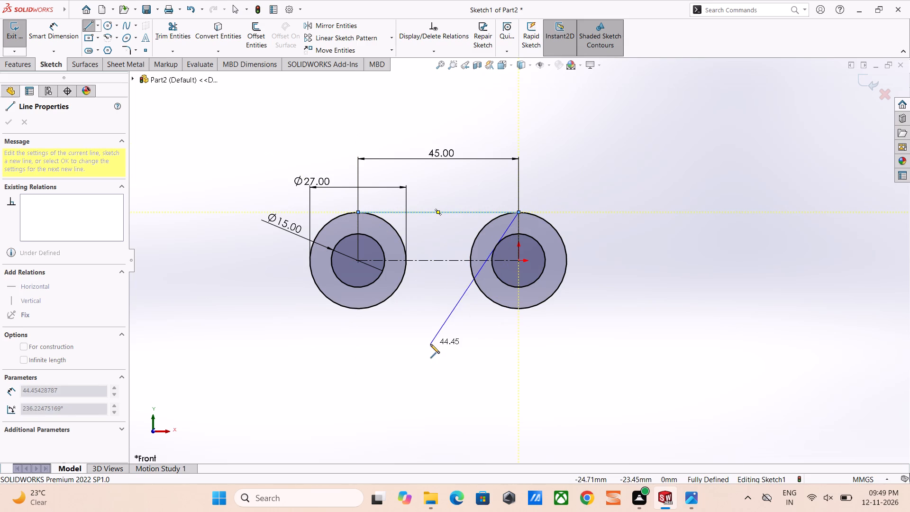
pyautogui.click(469, 367)
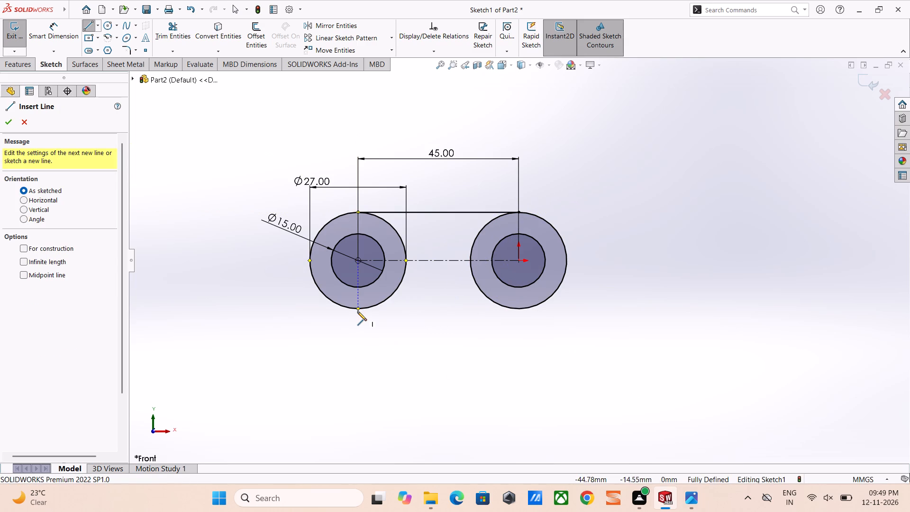
pyautogui.click(357, 311)
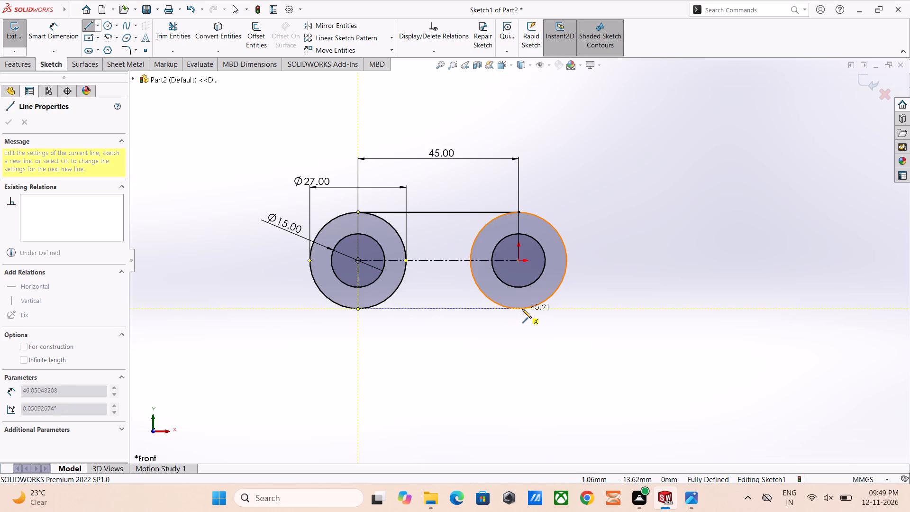
pyautogui.click(520, 310)
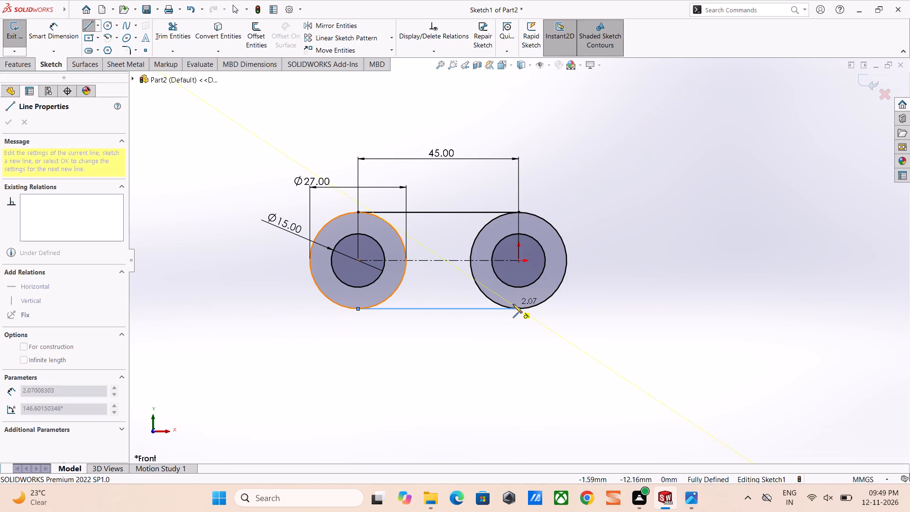
pyautogui.press('Escape')
# Extrude only the ring around the origin 18 mm with the Mid Plane end condition, checking the reference image for the depth.
pyautogui.scroll(-1, 465, 290)
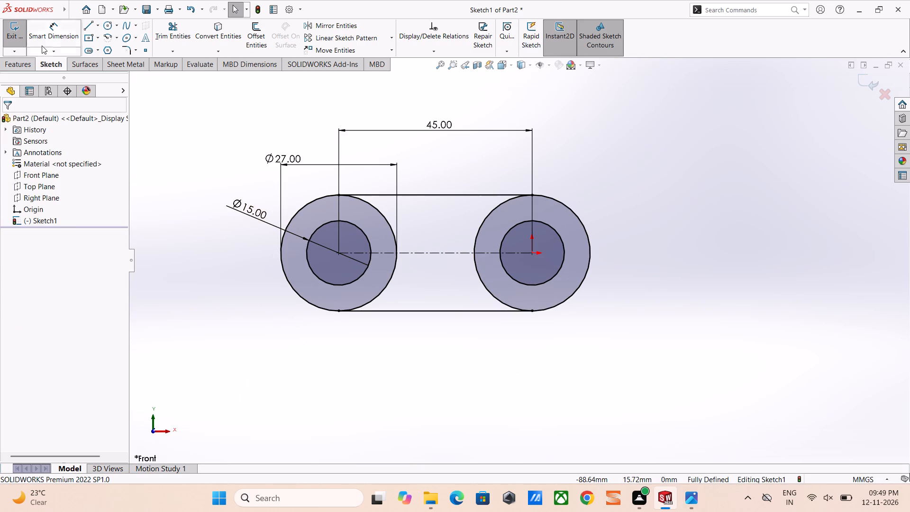
pyautogui.click(21, 63)
pyautogui.click(28, 45)
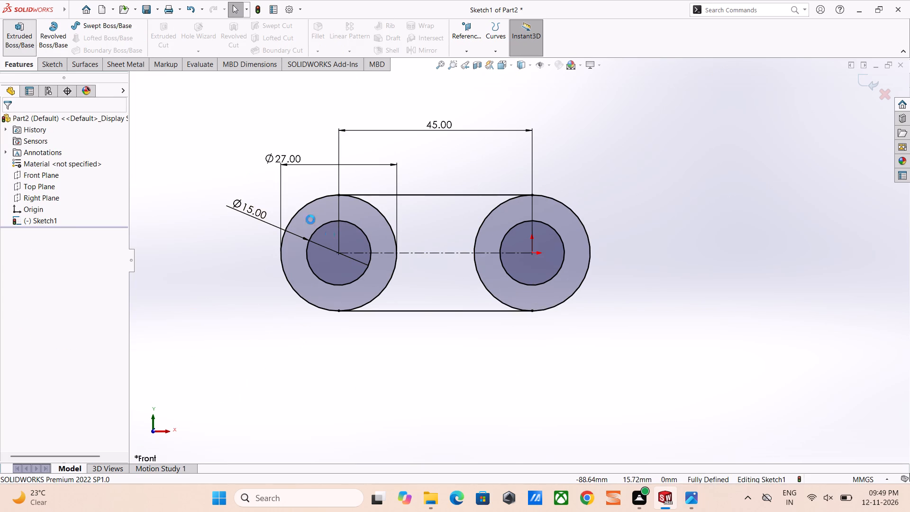
pyautogui.click(407, 253)
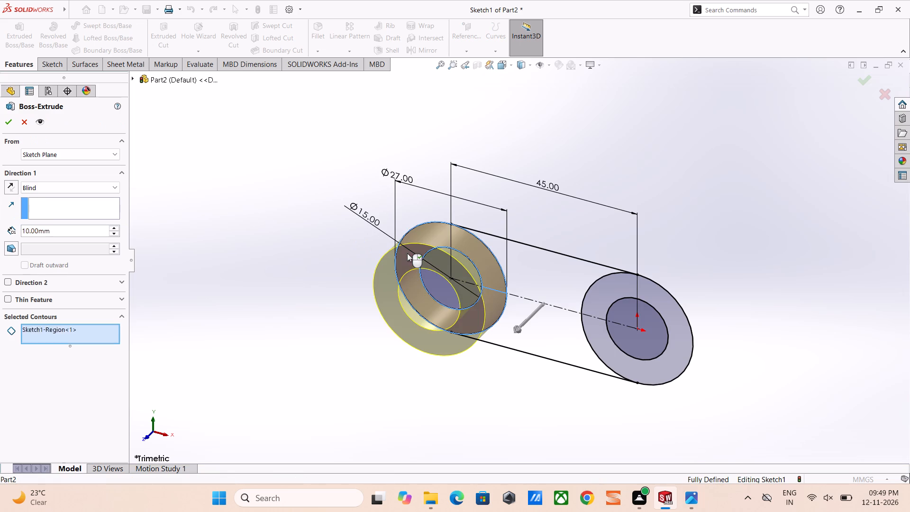
pyautogui.click(625, 294)
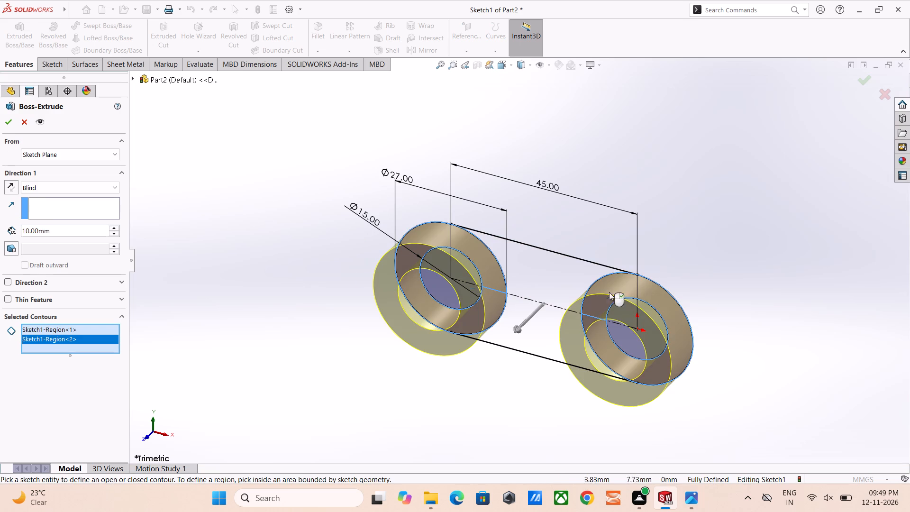
pyautogui.click(44, 192)
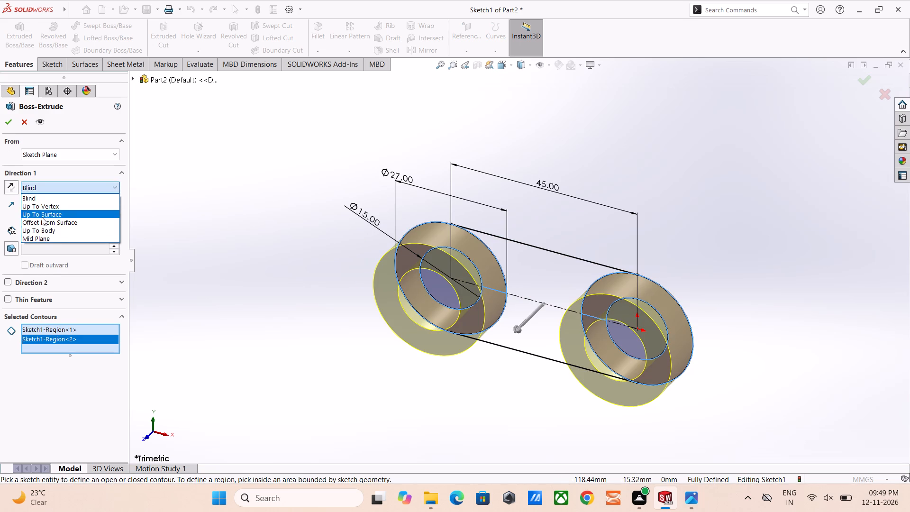
pyautogui.click(42, 239)
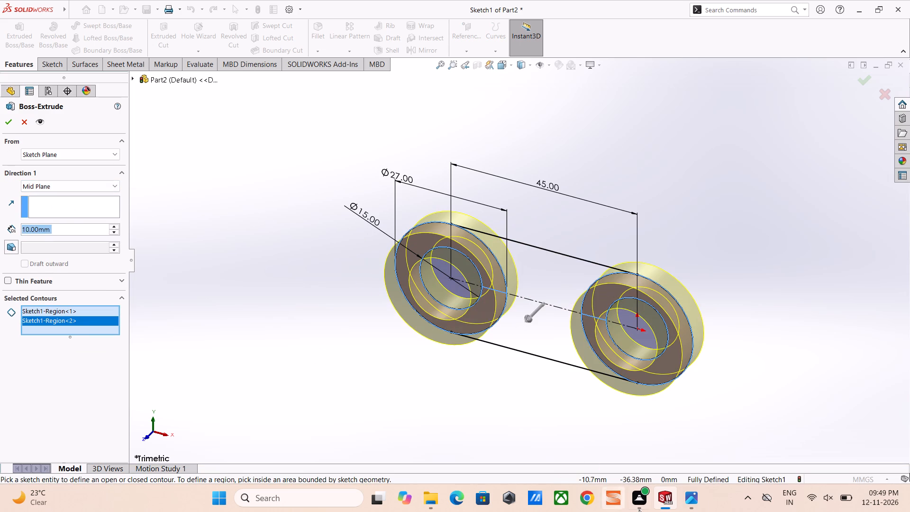
pyautogui.click(685, 492)
pyautogui.scroll(-1, 195, 128)
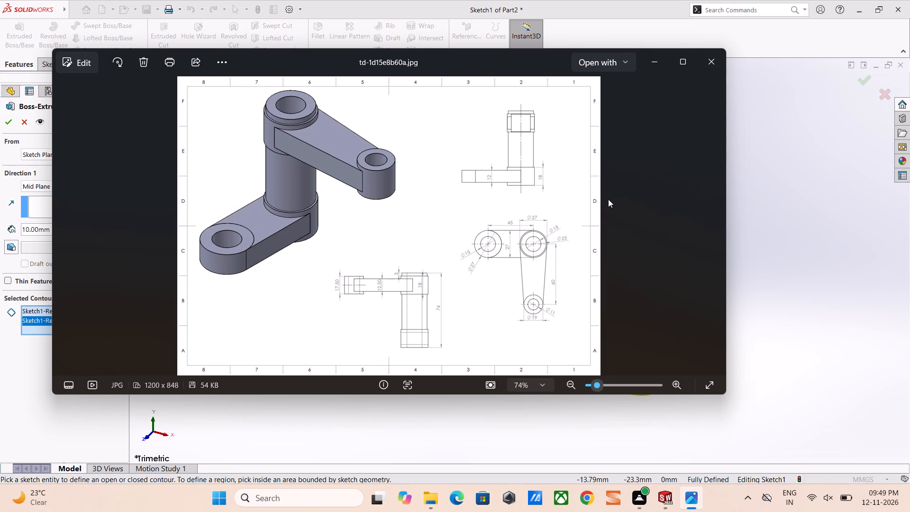
pyautogui.click(752, 120)
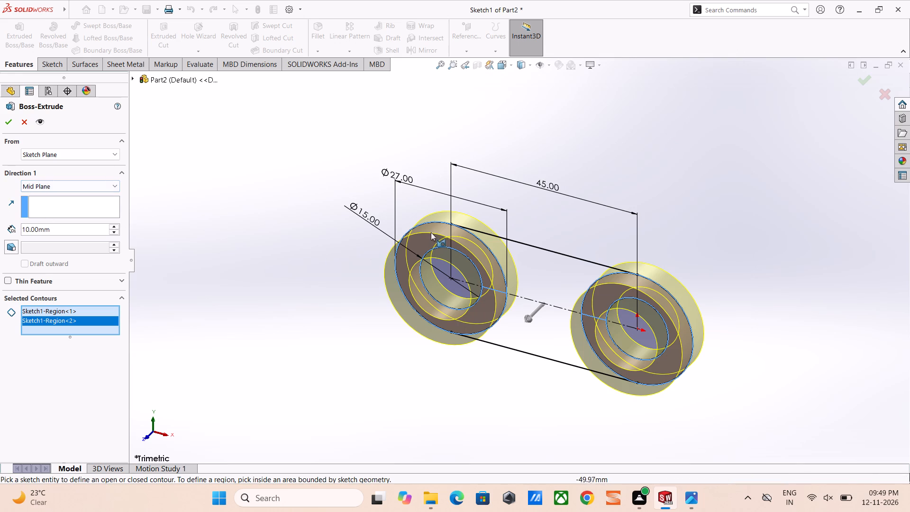
pyautogui.click(426, 238)
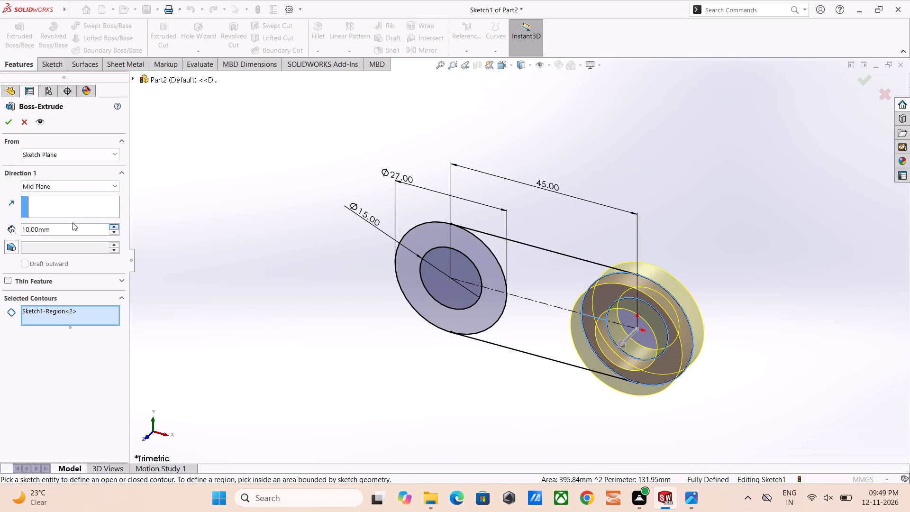
pyautogui.click(73, 230)
pyautogui.click(73, 230)
pyautogui.click(73, 230)
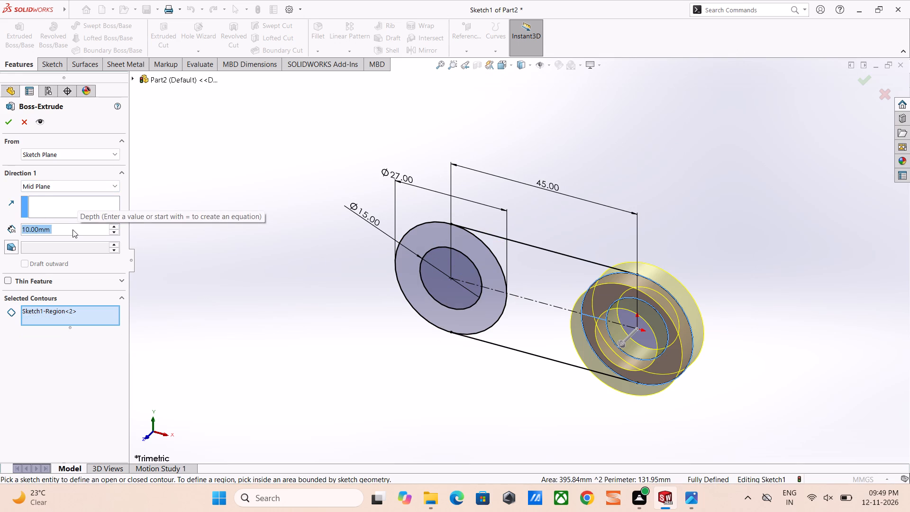
pyautogui.write('18')
pyautogui.press('Return')
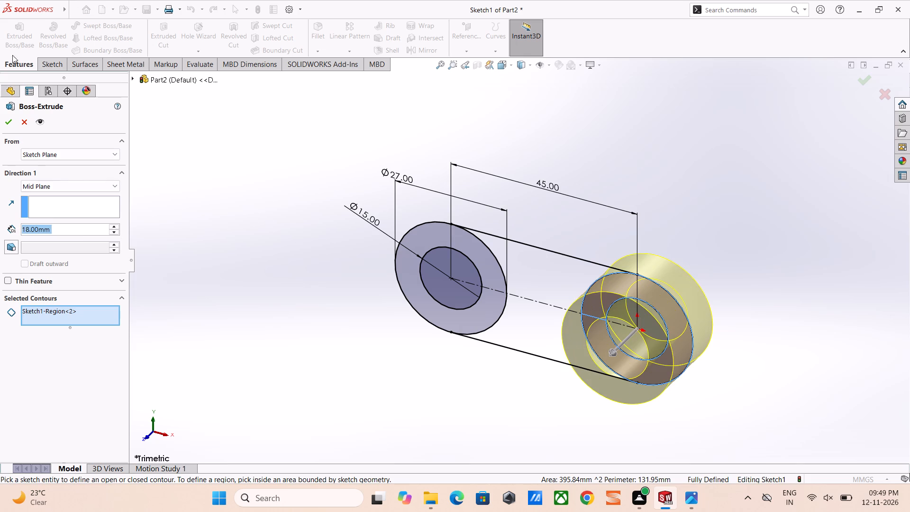
pyautogui.click(7, 119)
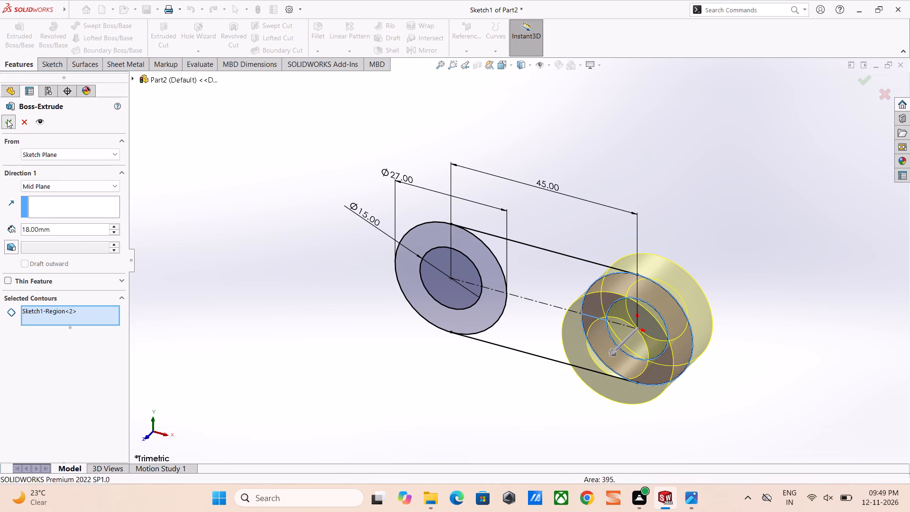
# Reuse Sketch1 to extrude the offset ring 12 mm with the Mid Plane end condition, merging the result.
pyautogui.click(5, 234)
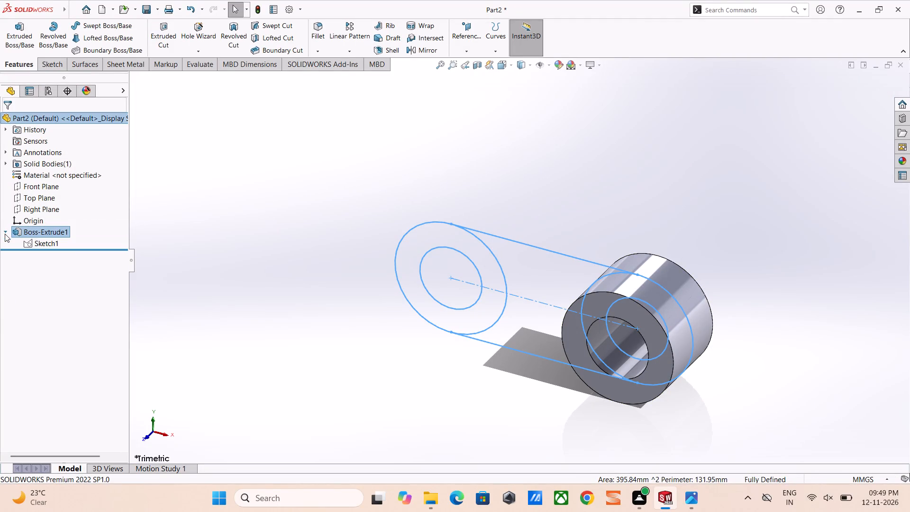
pyautogui.click(39, 242)
pyautogui.click(27, 39)
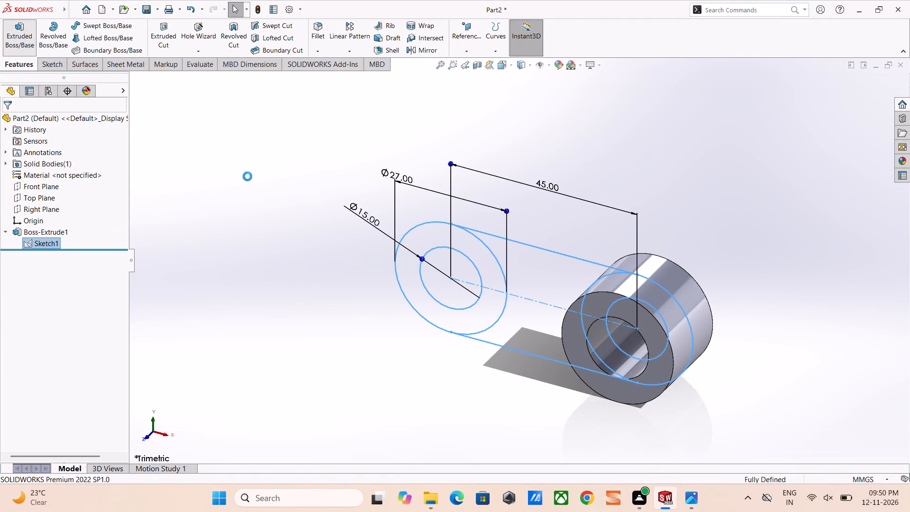
pyautogui.click(415, 247)
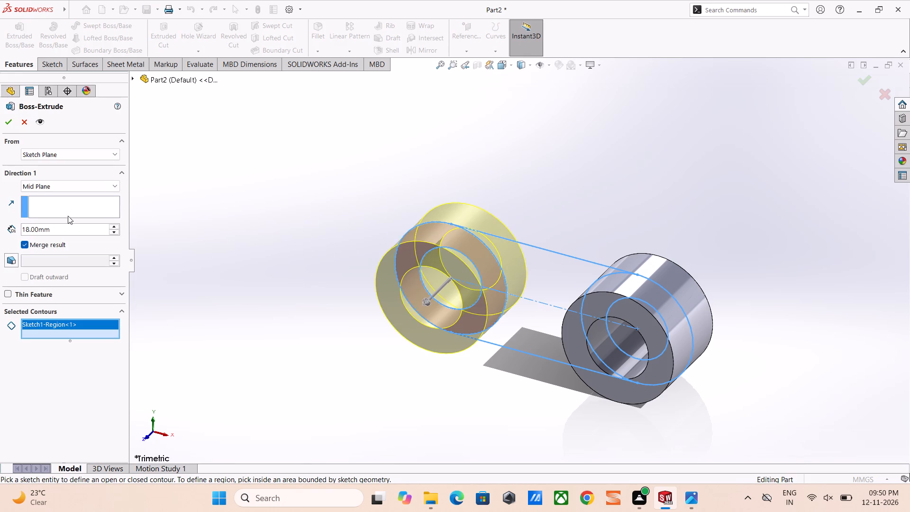
pyautogui.click(55, 224)
pyautogui.moveTo(55, 224); pyautogui.dragTo(55, 228)
pyautogui.click(55, 229)
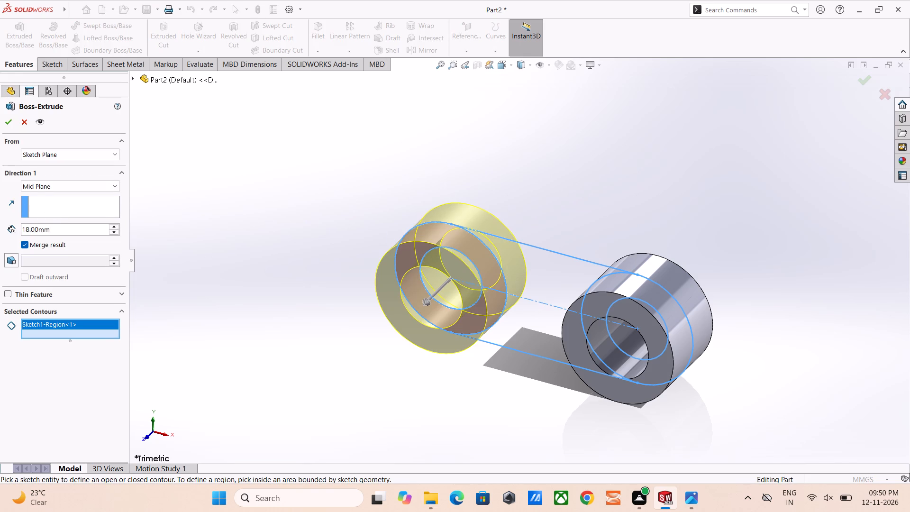
pyautogui.click(55, 229)
pyautogui.press('0')
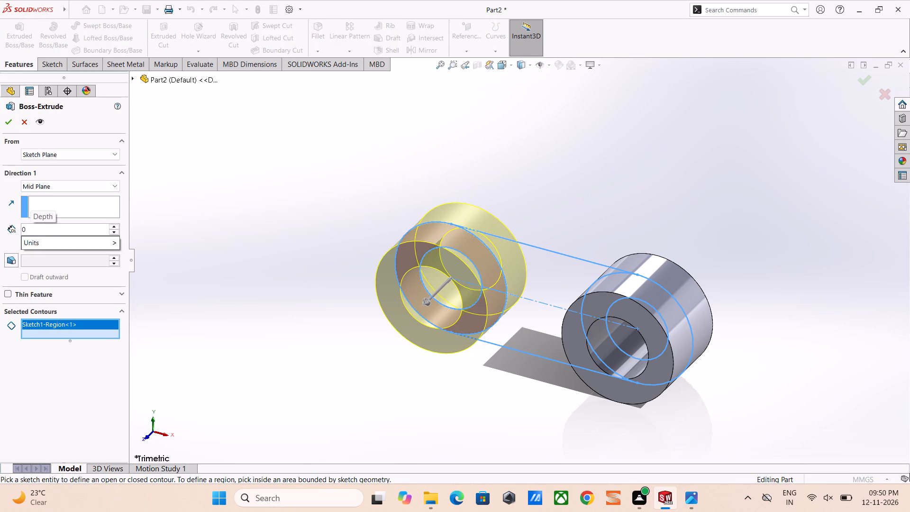
pyautogui.press('BackSpace')
pyautogui.write('12')
pyautogui.press('Return')
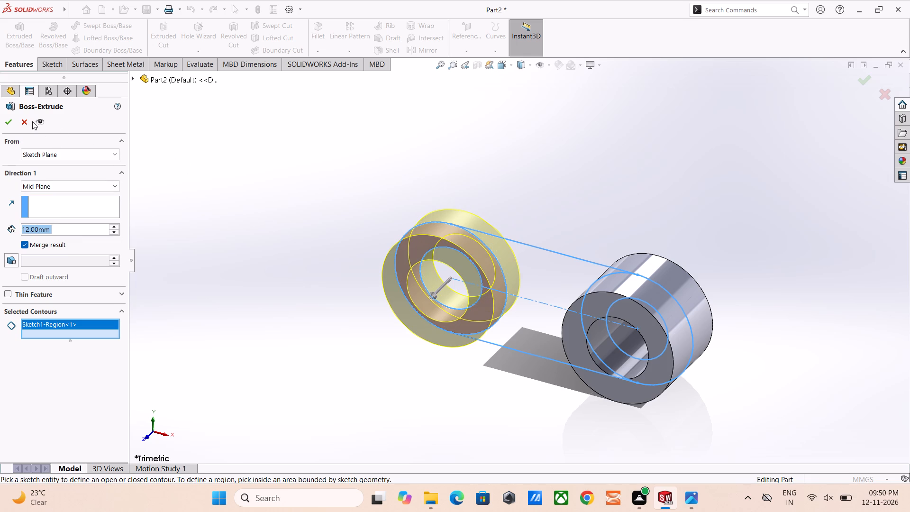
pyautogui.click(9, 123)
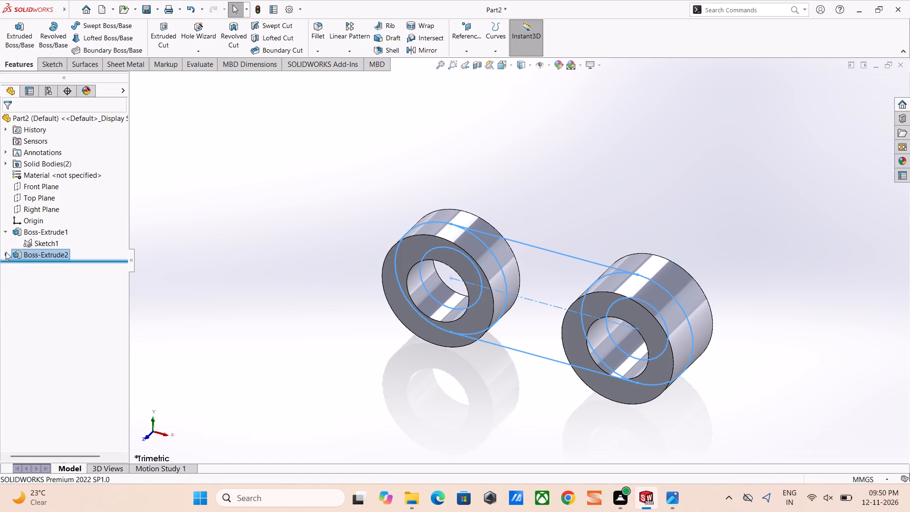
# Edit Boss-Extrude2 to add the upper and lower arm regions between the two circles to its 12 mm Mid Plane extrusion.
pyautogui.click(7, 257)
pyautogui.click(35, 264)
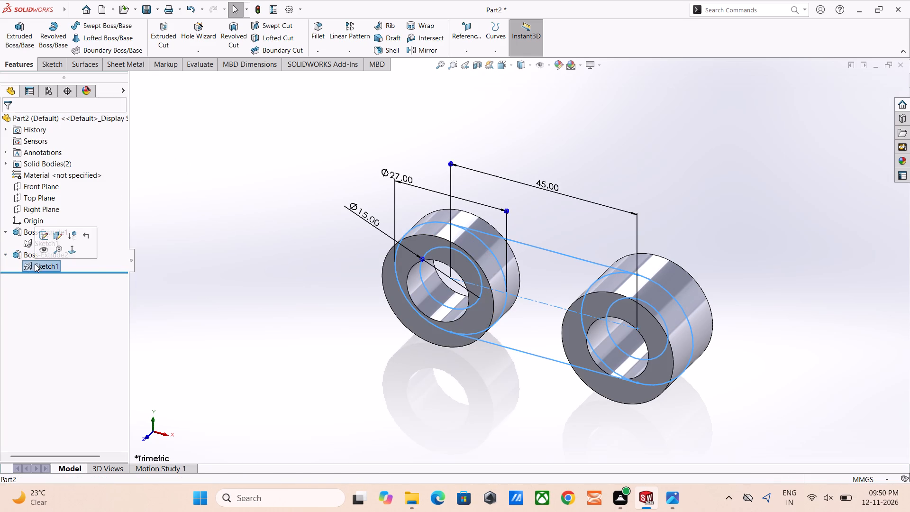
pyautogui.click(20, 255)
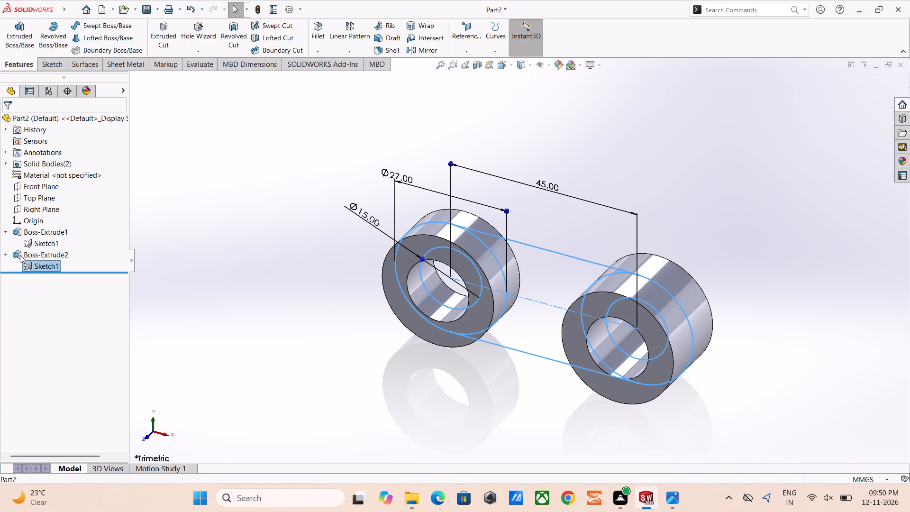
pyautogui.click(29, 226)
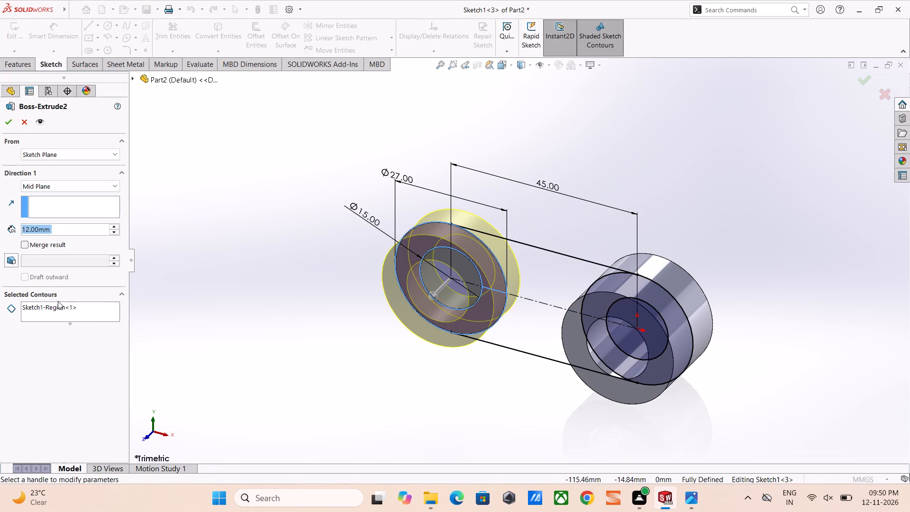
pyautogui.click(77, 314)
pyautogui.click(547, 285)
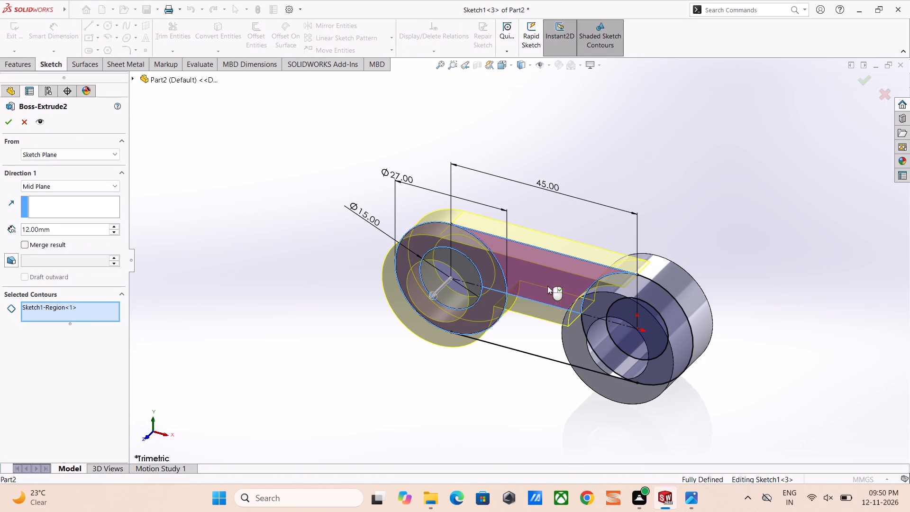
pyautogui.click(542, 338)
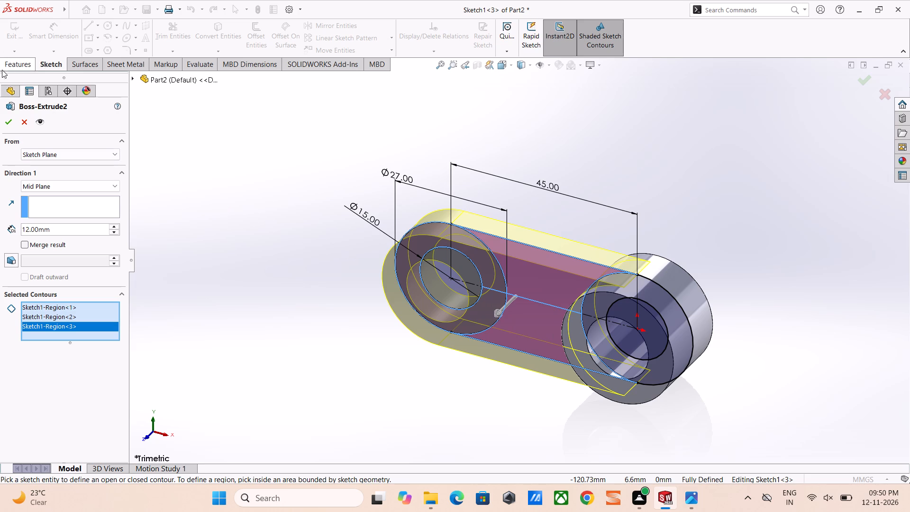
pyautogui.click(8, 119)
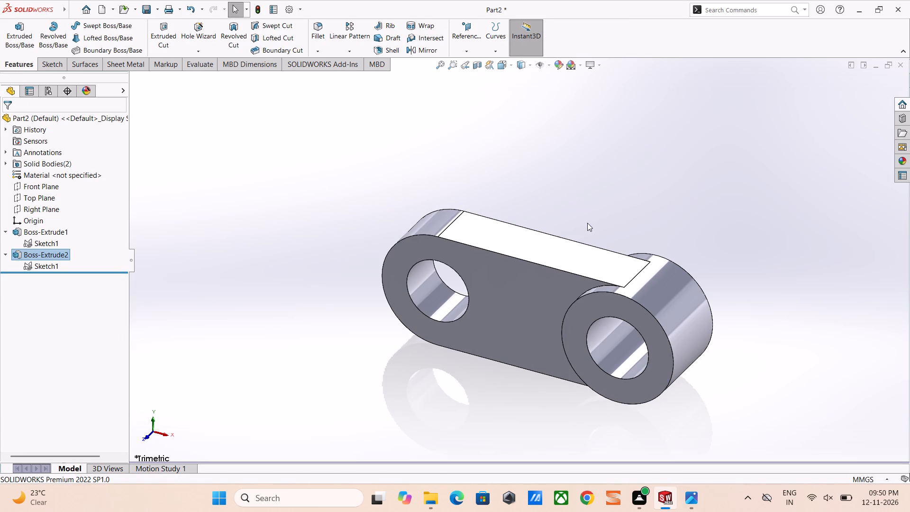
# Inspect the arm and both eyes up close from above and from underneath.
pyautogui.scroll(2, 615, 231)
pyautogui.click(602, 200)
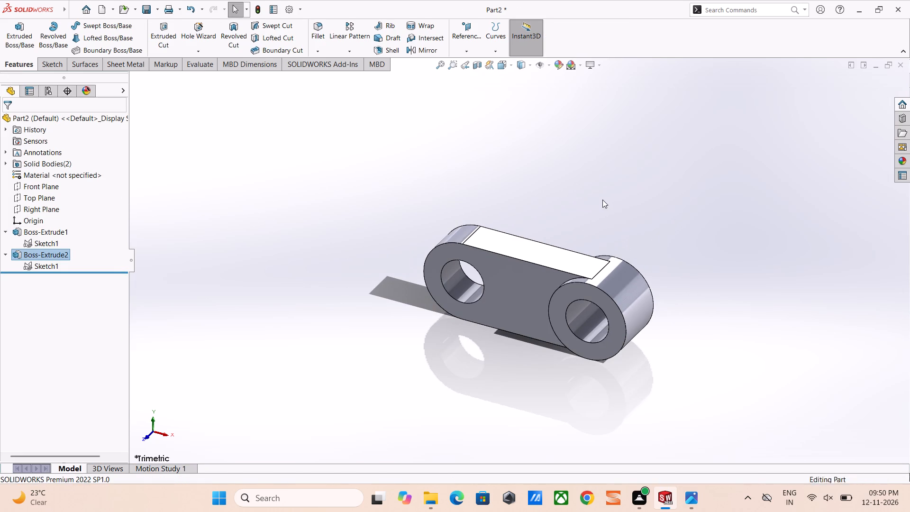
pyautogui.scroll(-1, 594, 238)
pyautogui.scroll(-4, 587, 341)
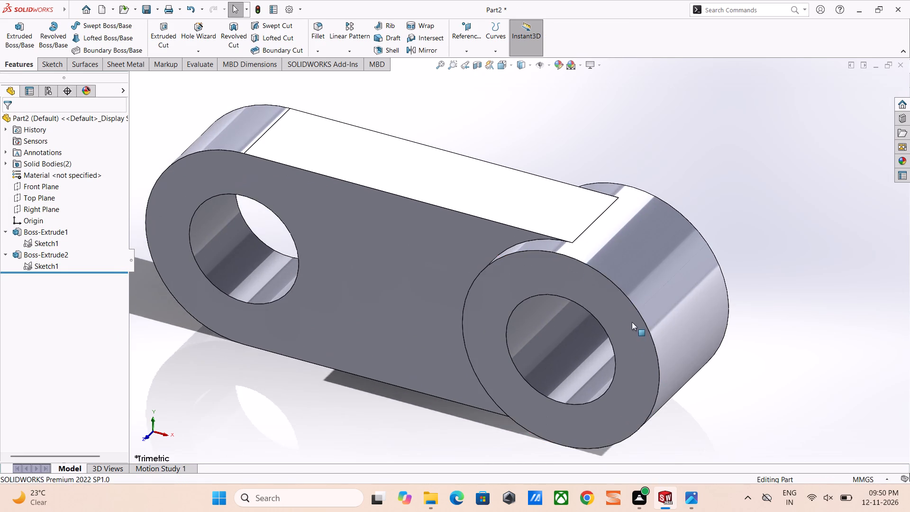
pyautogui.scroll(-2, 568, 264)
pyautogui.scroll(2, 540, 273)
pyautogui.moveTo(539, 270); pyautogui.dragTo(540, 262, button='middle')
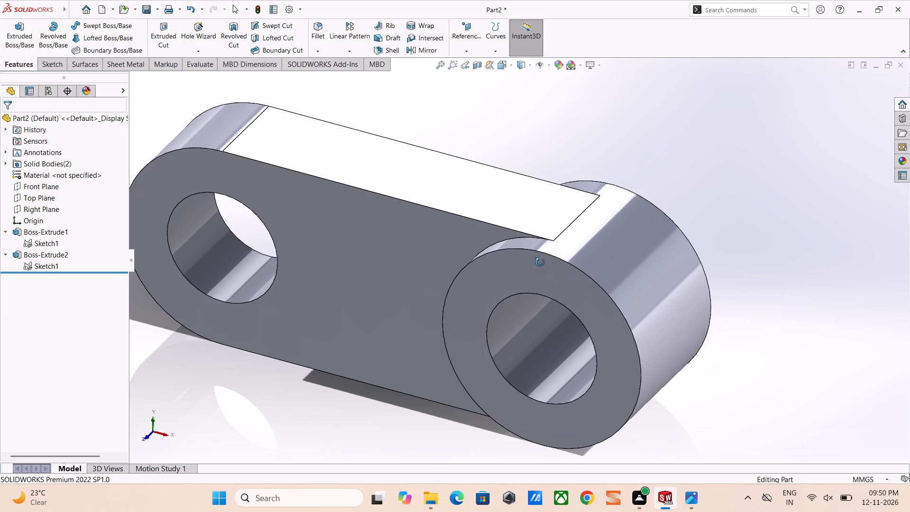
pyautogui.moveTo(540, 262); pyautogui.dragTo(535, 122, button='middle')
pyautogui.scroll(1, 552, 157)
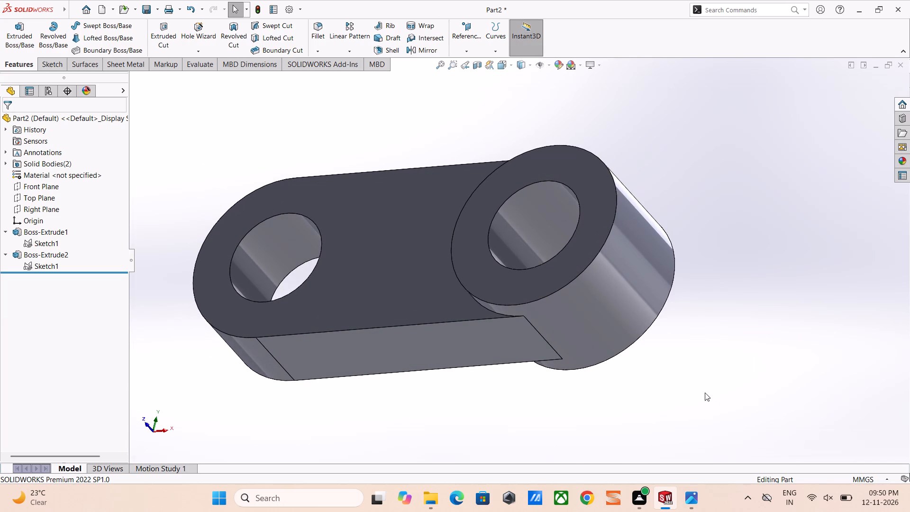
# Examine the reference image td-1d15e8b60a.jpg for the dimensions of the hub circles and the tapered second arm.
pyautogui.click(696, 500)
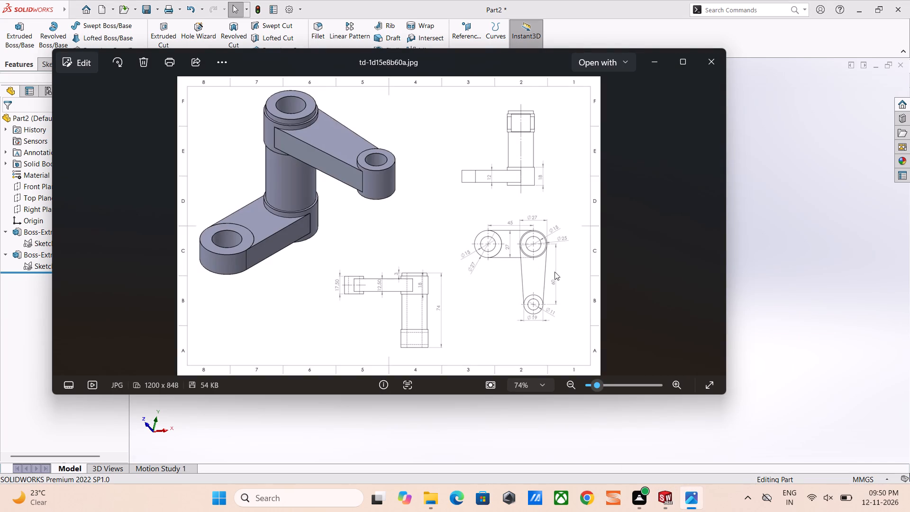
pyautogui.scroll(-5, 526, 275)
pyautogui.scroll(1, 532, 245)
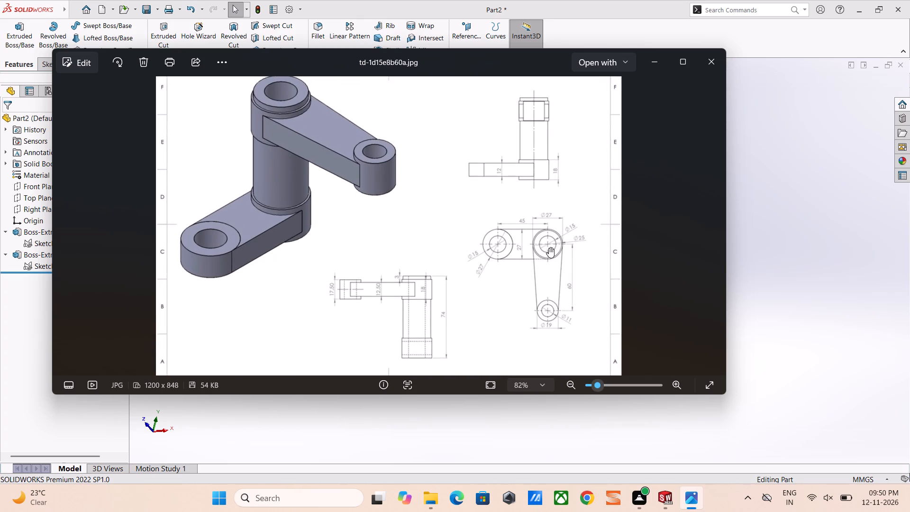
pyautogui.scroll(1, 554, 247)
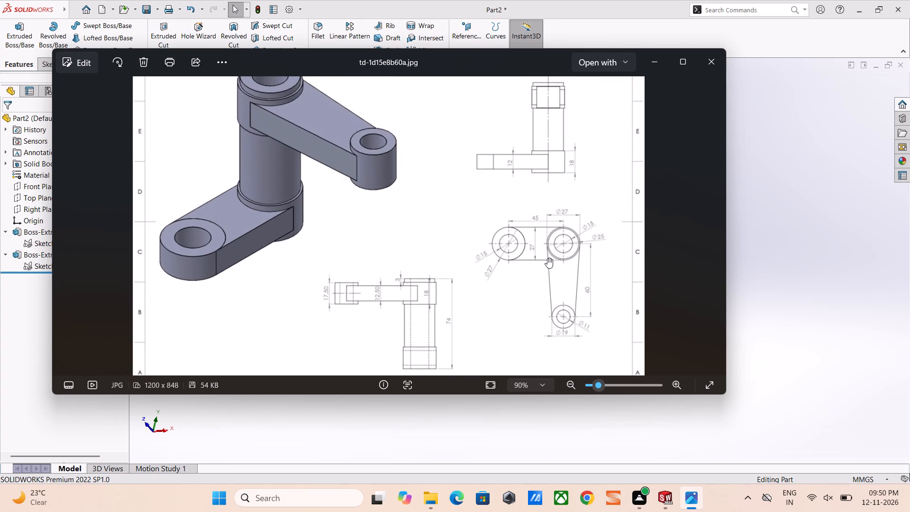
pyautogui.scroll(3, 514, 252)
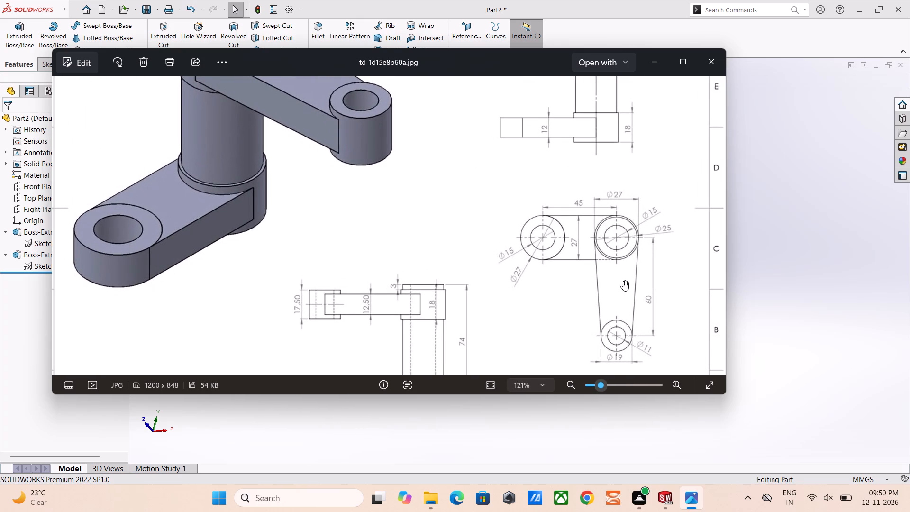
pyautogui.scroll(-3, 640, 261)
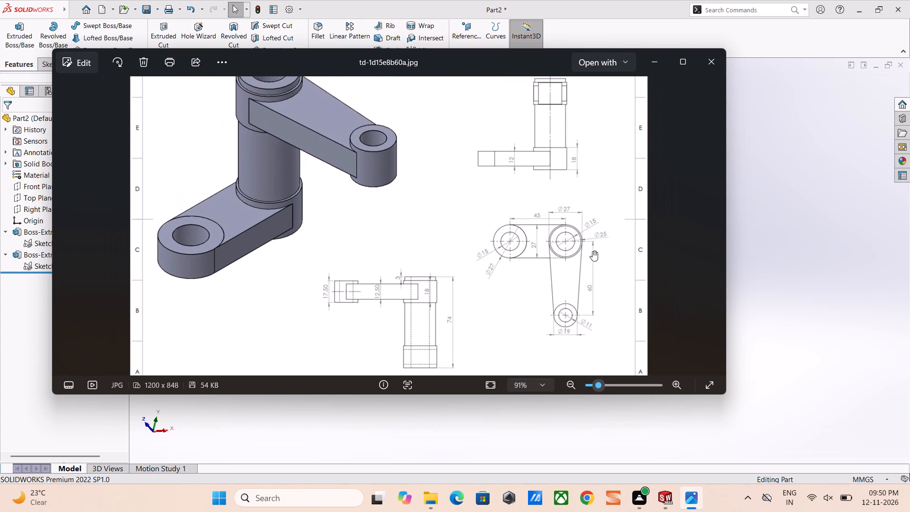
pyautogui.scroll(1, 572, 256)
pyautogui.scroll(-2, 566, 262)
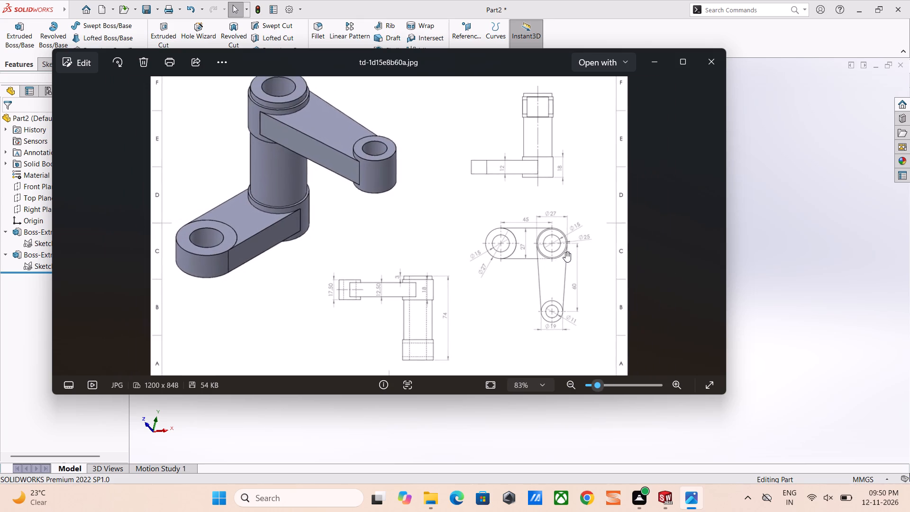
pyautogui.scroll(-1, 565, 251)
pyautogui.scroll(3, 553, 241)
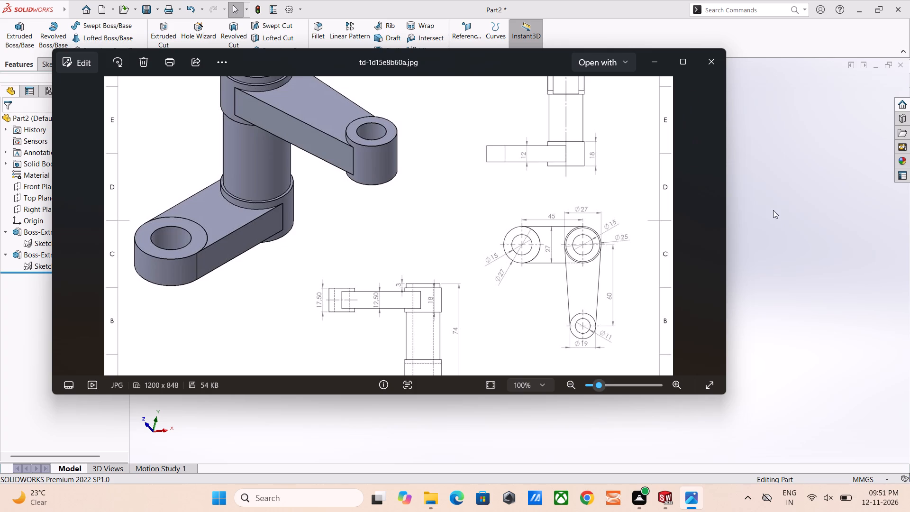
# Reopen Sketch1 in SOLIDWORKS and delete the equal relation between the two outer circles.
pyautogui.click(809, 237)
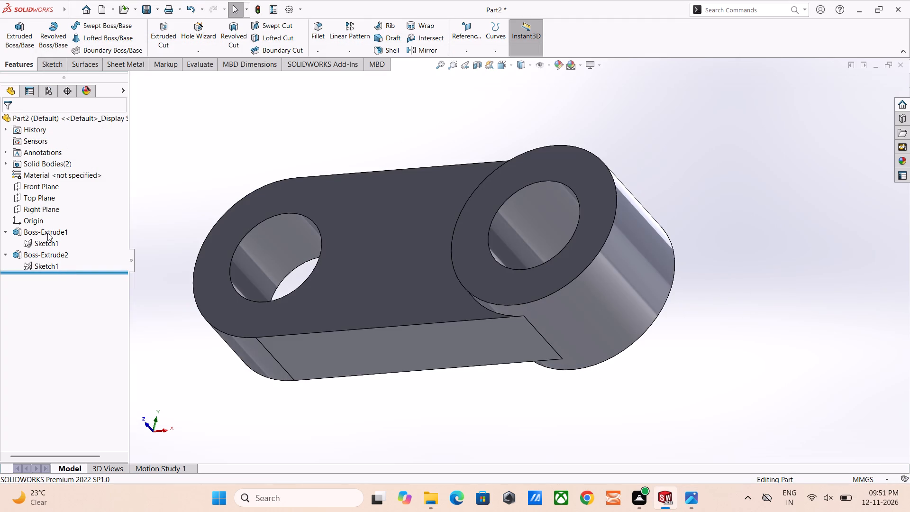
pyautogui.click(32, 241)
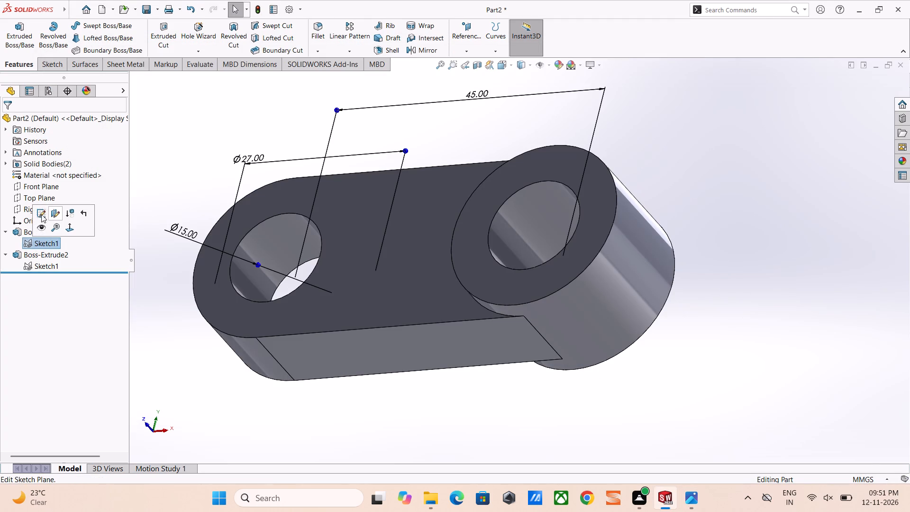
pyautogui.click(40, 212)
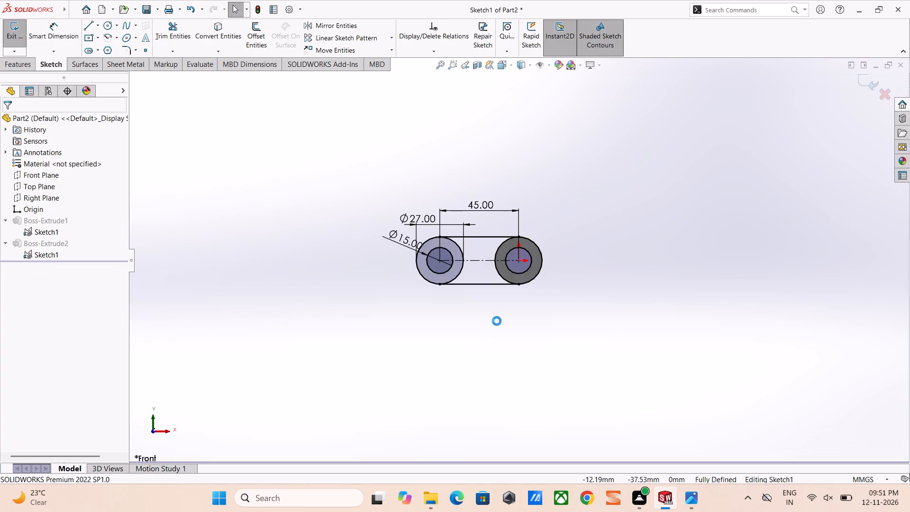
pyautogui.click(540, 271)
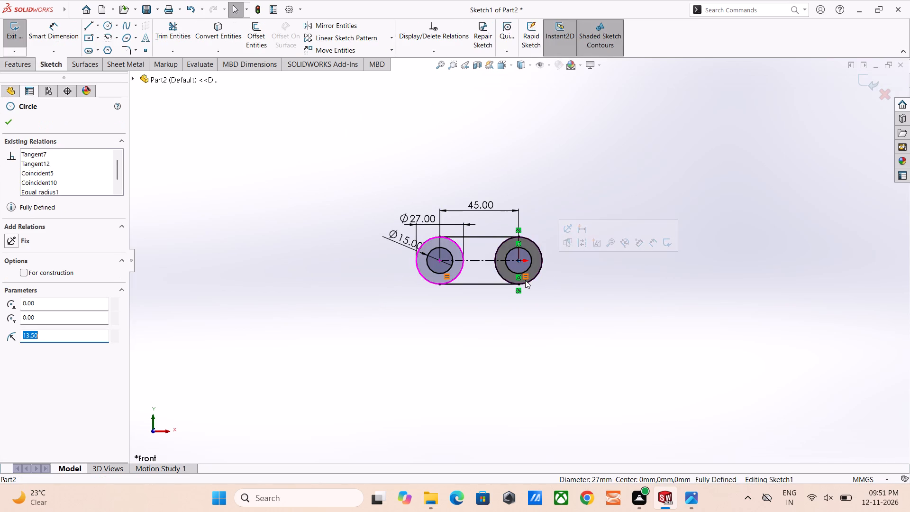
pyautogui.click(525, 276)
pyautogui.rightClick(525, 276)
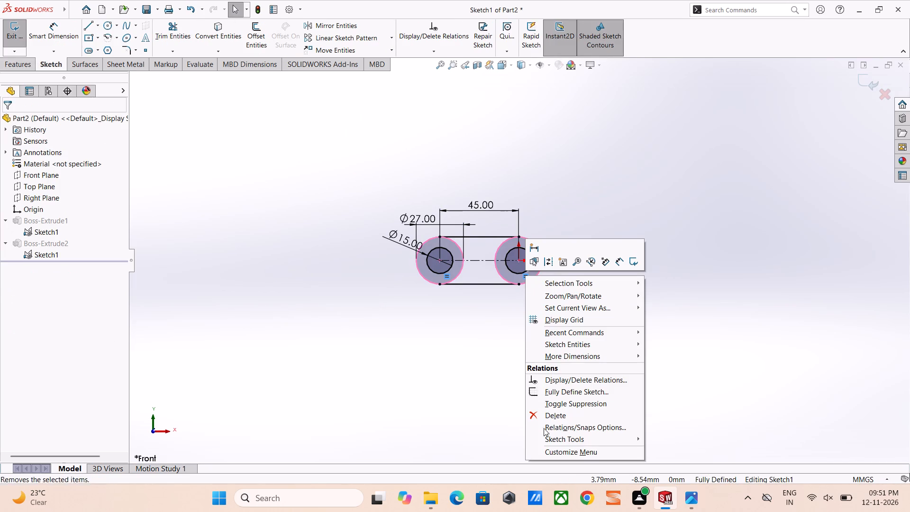
pyautogui.click(545, 415)
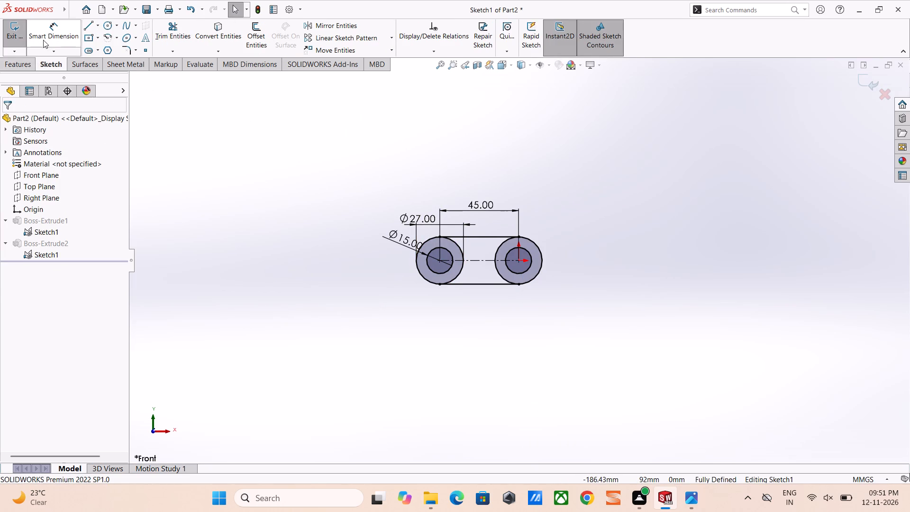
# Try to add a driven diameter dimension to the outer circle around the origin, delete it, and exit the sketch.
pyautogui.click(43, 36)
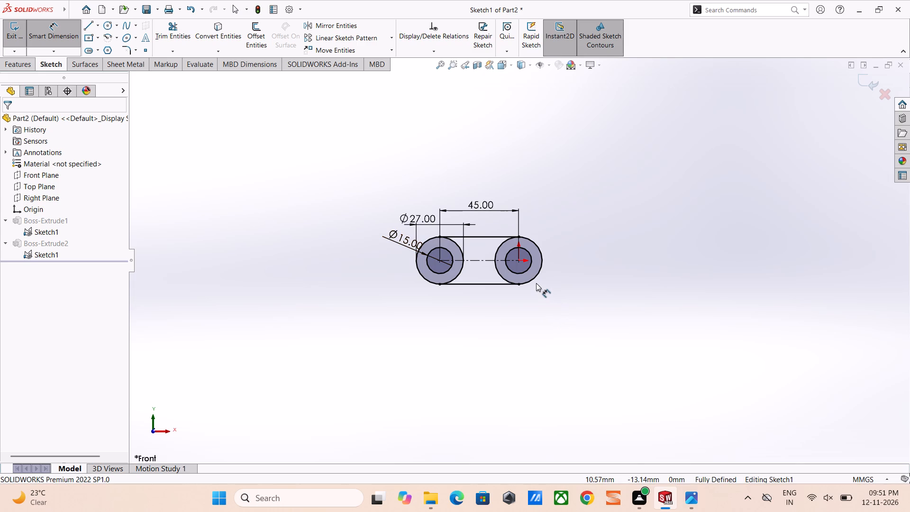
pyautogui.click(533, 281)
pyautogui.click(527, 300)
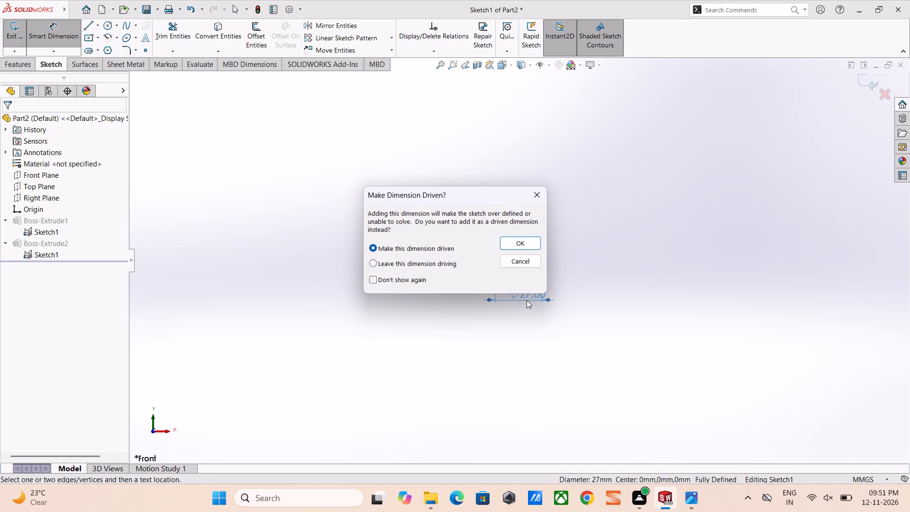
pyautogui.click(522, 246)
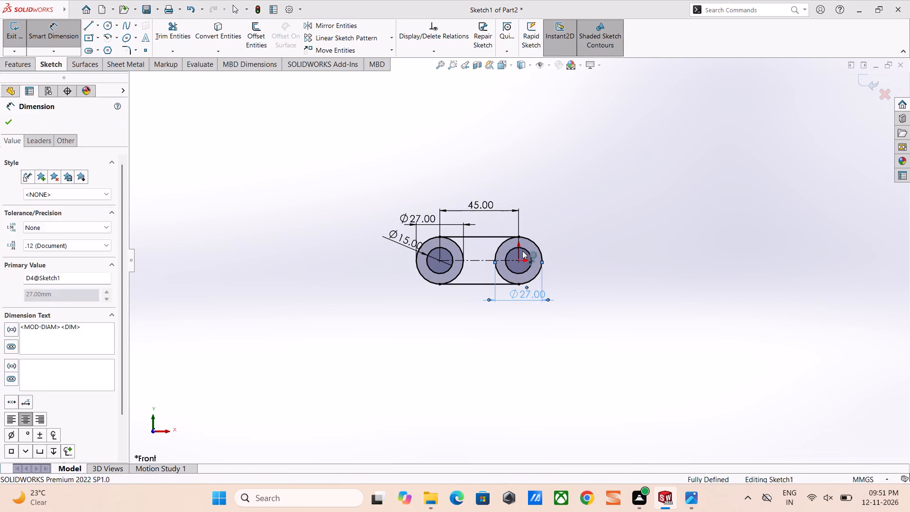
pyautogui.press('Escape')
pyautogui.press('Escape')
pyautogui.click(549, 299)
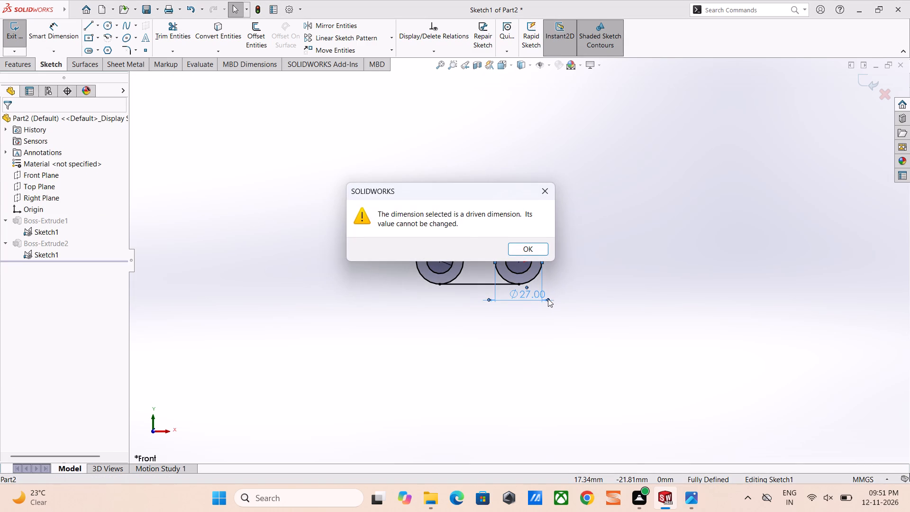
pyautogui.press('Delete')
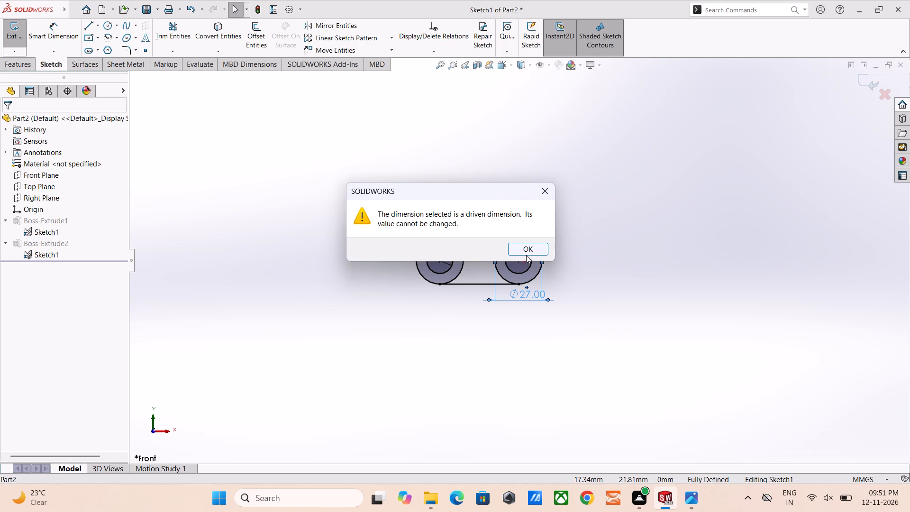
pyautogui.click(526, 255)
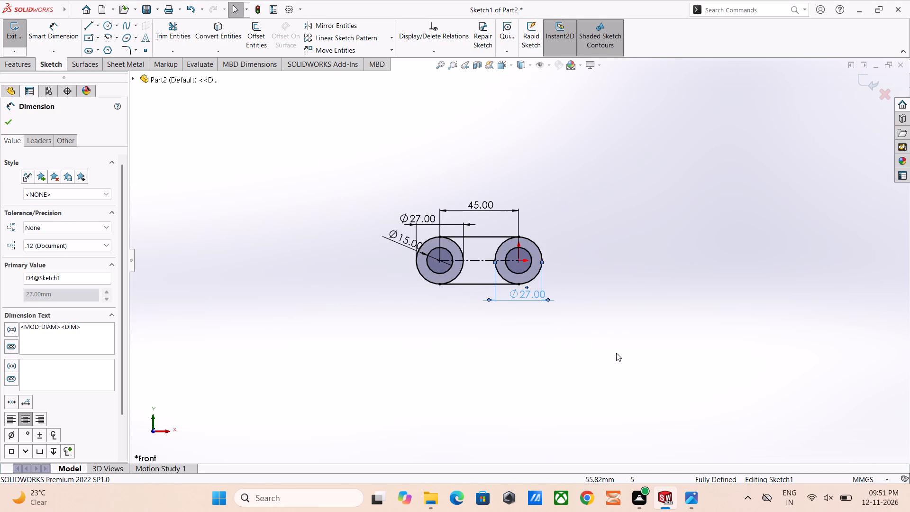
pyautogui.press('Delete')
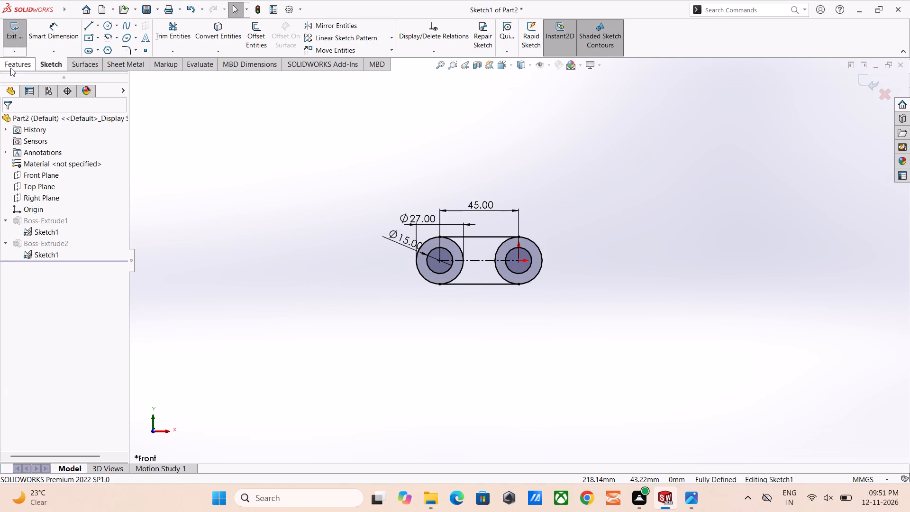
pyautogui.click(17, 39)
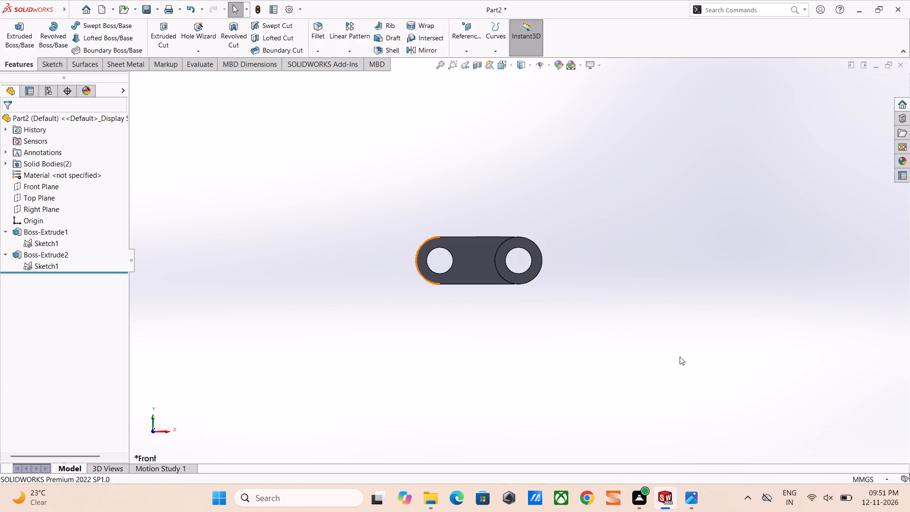
# Start a sketch on the Front Plane and draw a circle of about 21 mm diameter centred on the origin.
pyautogui.scroll(-1, 574, 258)
pyautogui.moveTo(523, 224); pyautogui.dragTo(502, 329, button='middle')
pyautogui.scroll(-1, 502, 329)
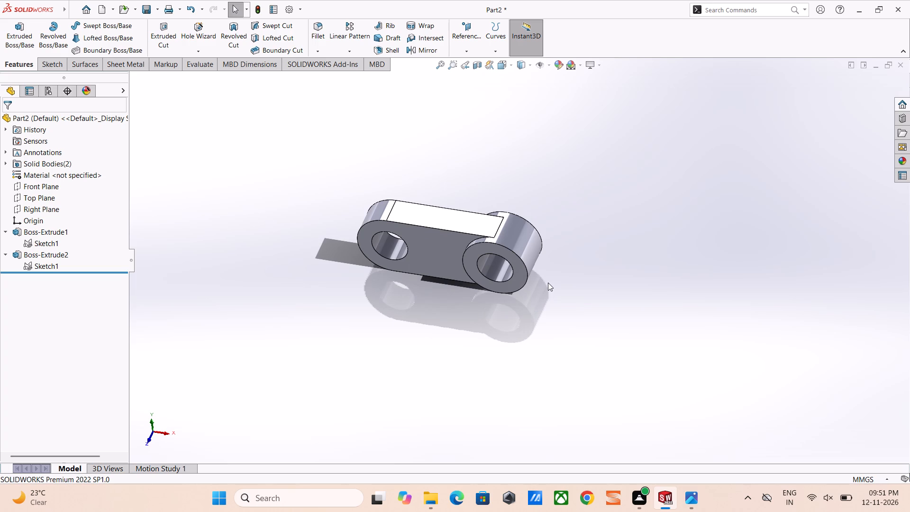
pyautogui.scroll(-3, 482, 260)
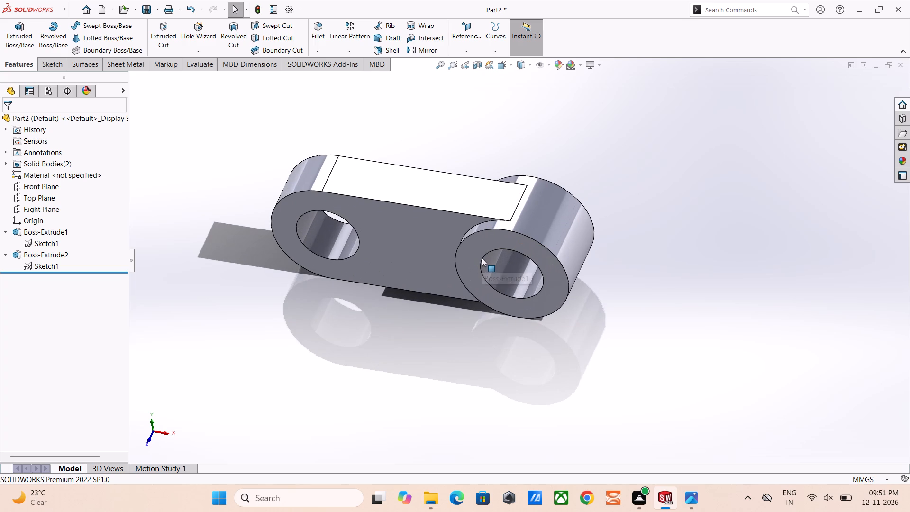
pyautogui.click(28, 183)
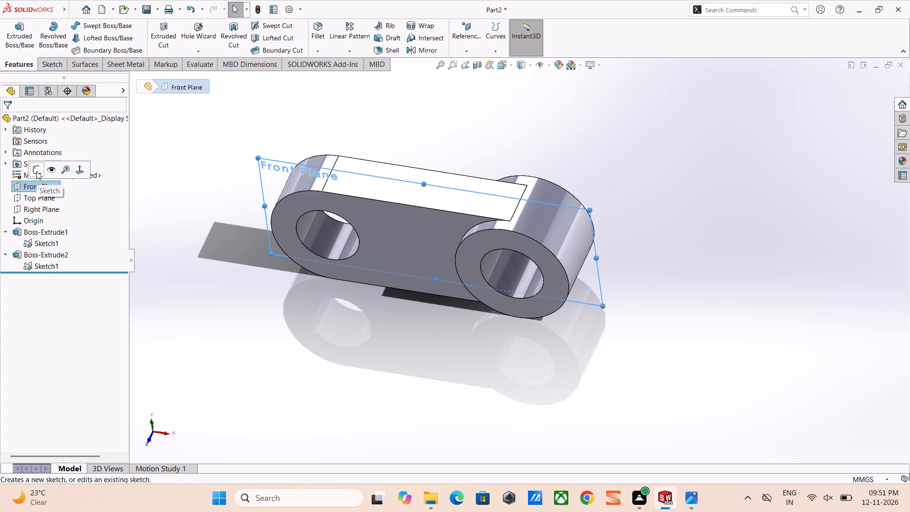
pyautogui.click(36, 171)
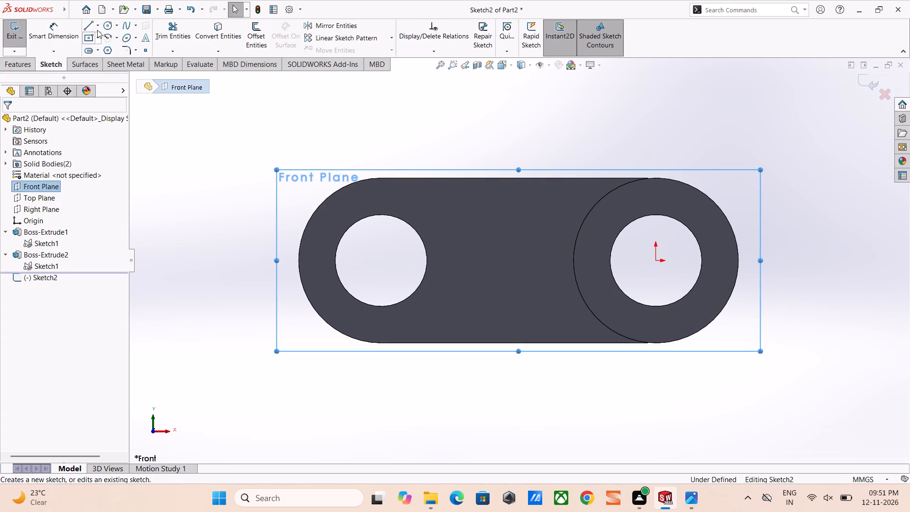
pyautogui.click(109, 29)
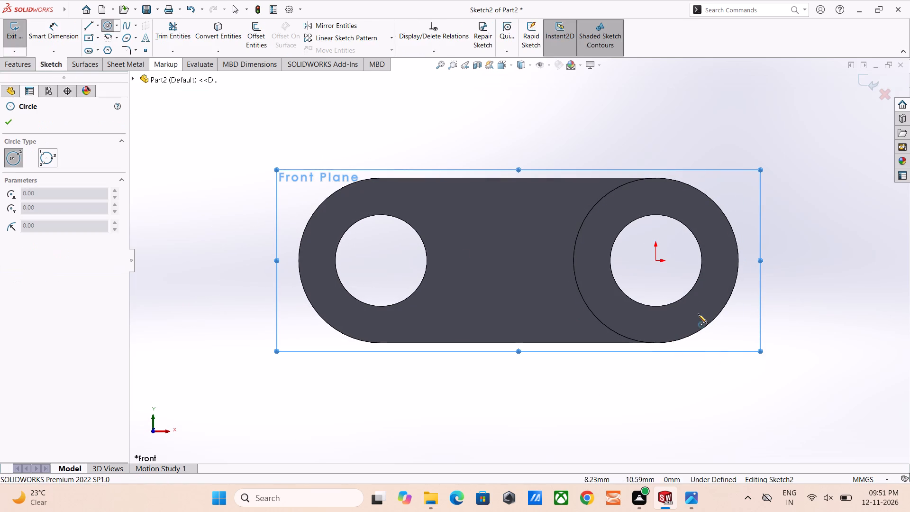
pyautogui.click(655, 260)
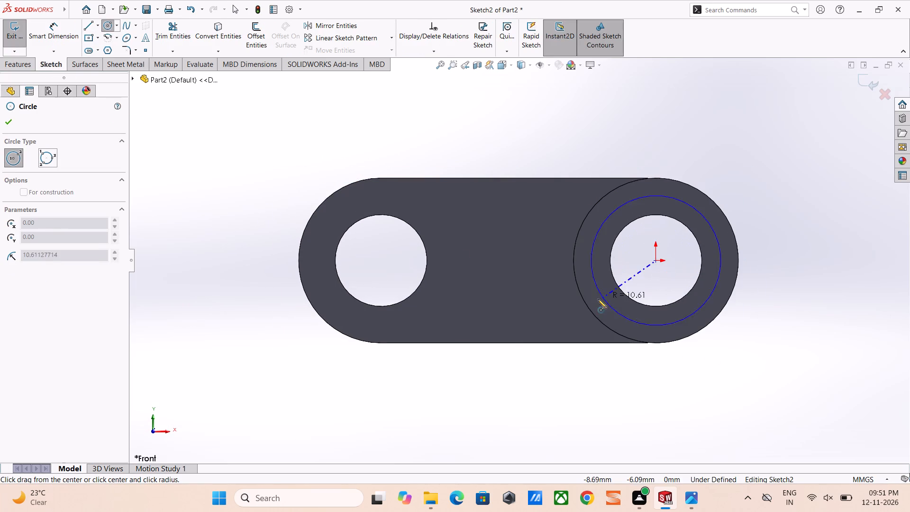
pyautogui.click(600, 294)
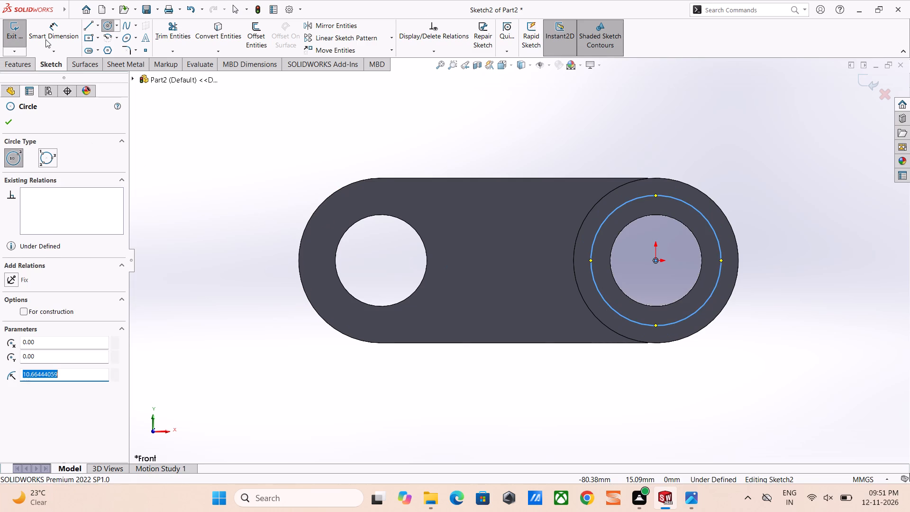
# Dimension the new circle's diameter to 25 mm.
pyautogui.click(45, 39)
pyautogui.click(622, 205)
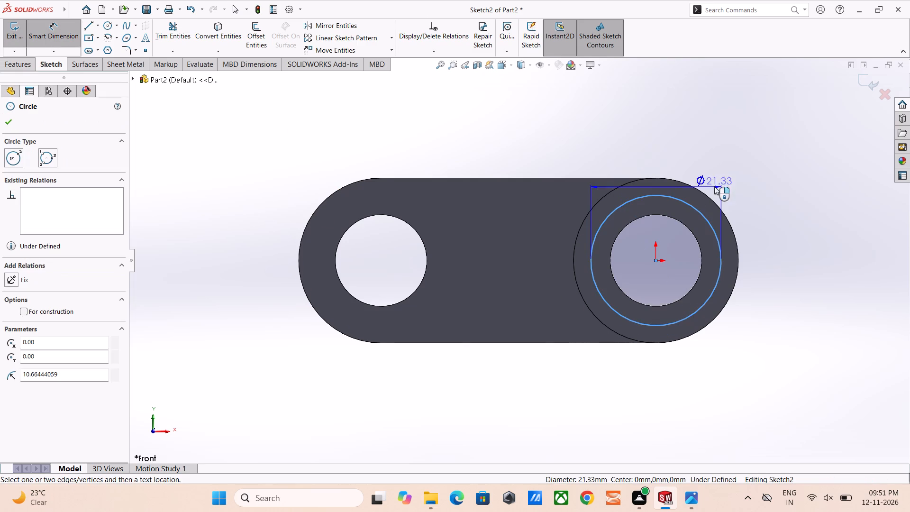
pyautogui.click(726, 173)
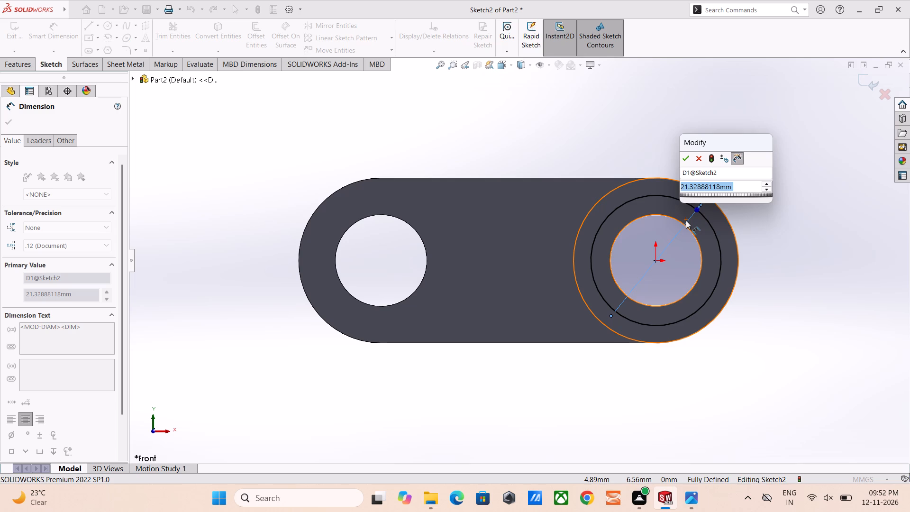
pyautogui.write('25')
pyautogui.press('Return')
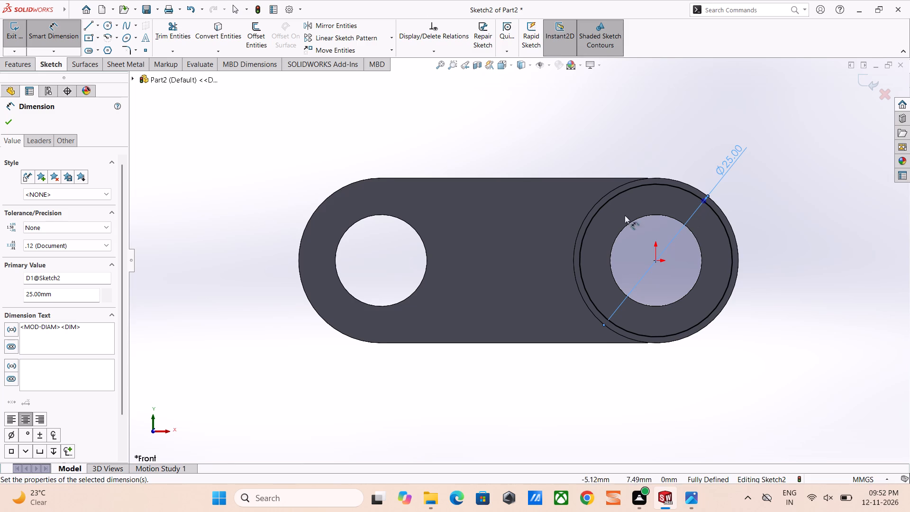
pyautogui.click(14, 122)
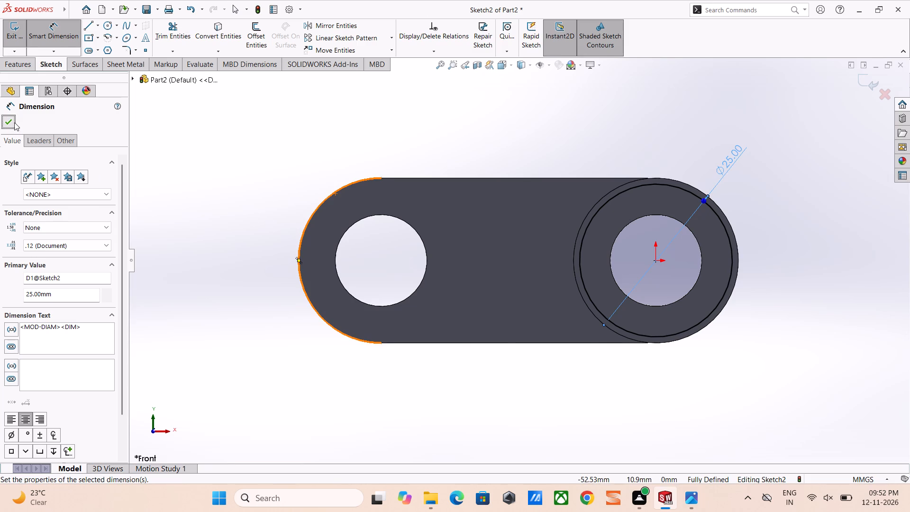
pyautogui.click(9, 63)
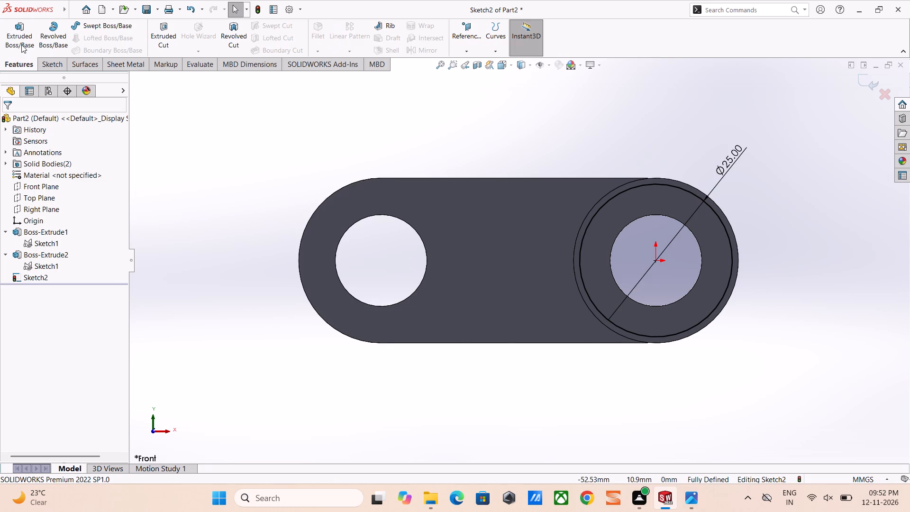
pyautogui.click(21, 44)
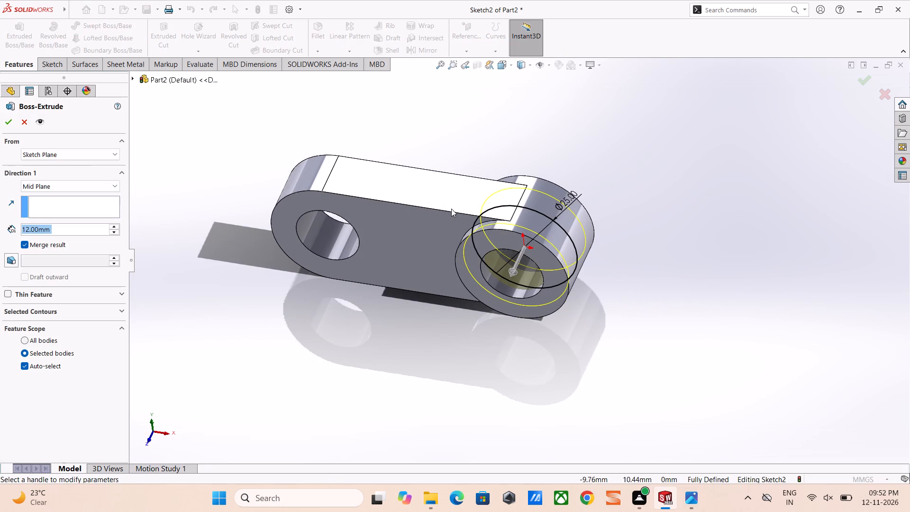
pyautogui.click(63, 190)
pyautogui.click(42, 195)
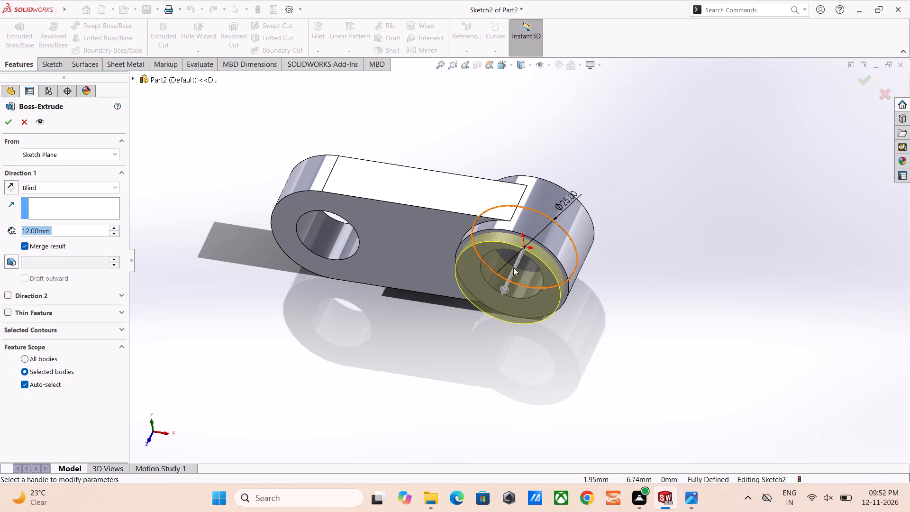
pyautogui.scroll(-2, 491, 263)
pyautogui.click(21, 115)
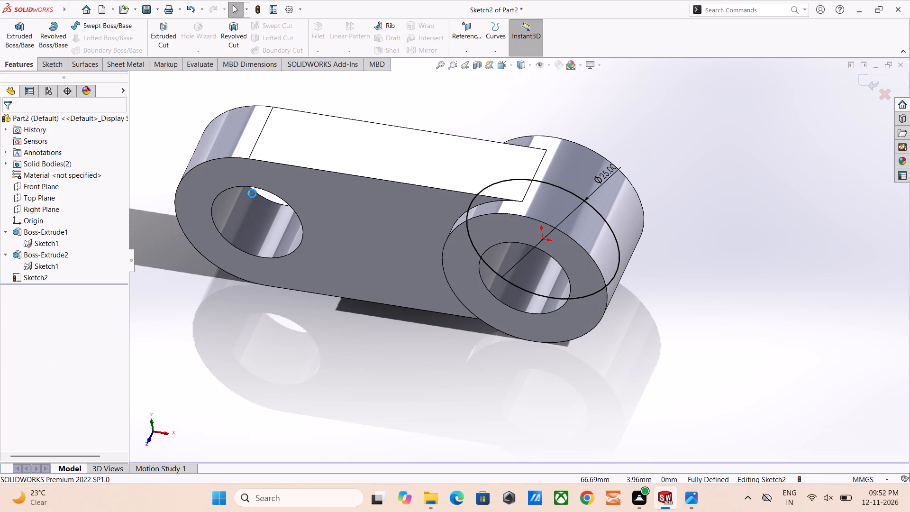
# Convert the 15 mm hole edge of the eye around the origin into a circle in the current sketch.
pyautogui.scroll(-2, 451, 238)
pyautogui.click(500, 264)
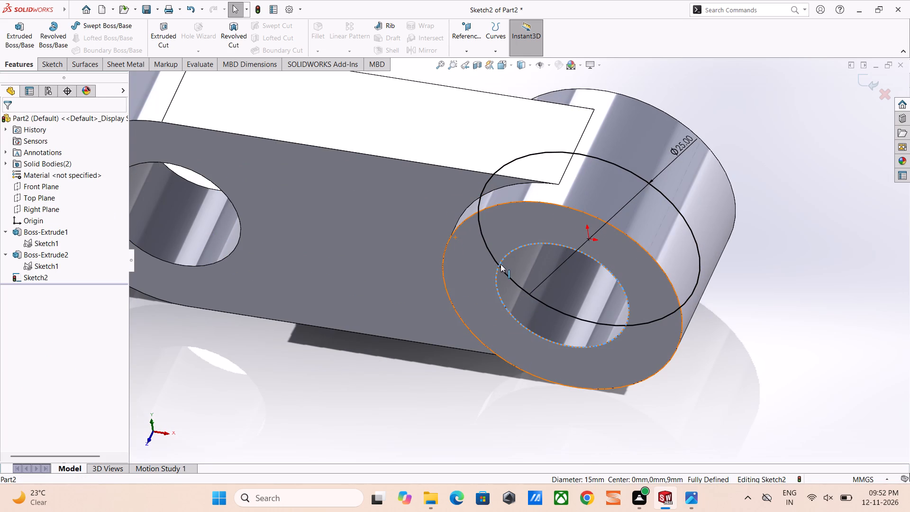
pyautogui.click(58, 60)
pyautogui.click(230, 34)
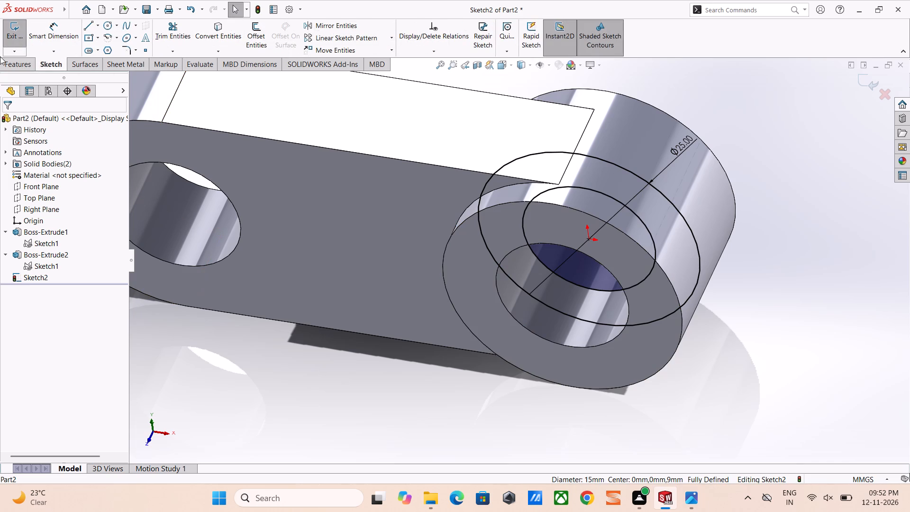
# Start a boss extrusion of the ring between the two sketch circles with a Blind end condition.
pyautogui.click(11, 63)
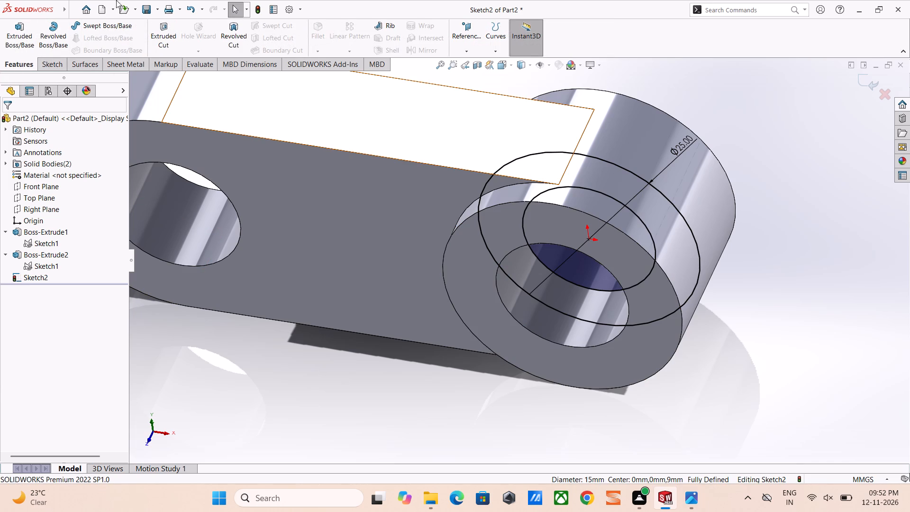
pyautogui.scroll(-2, 533, 201)
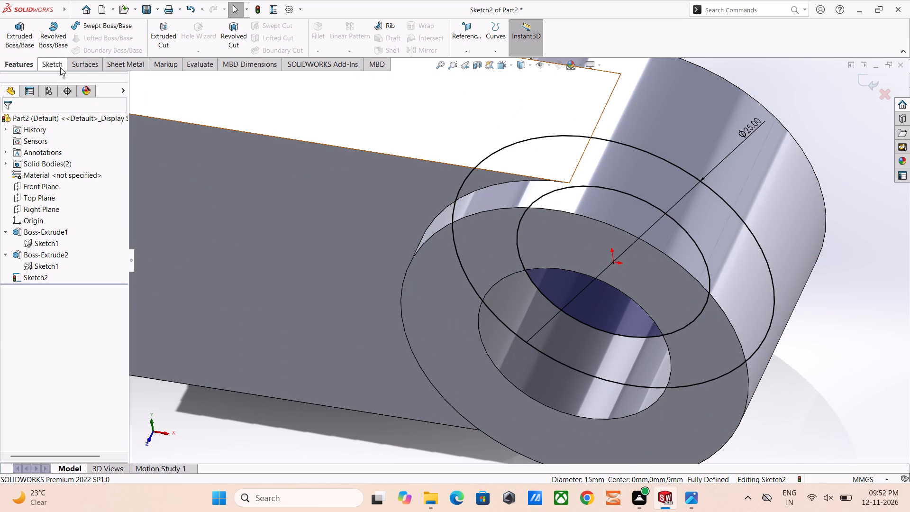
pyautogui.click(8, 38)
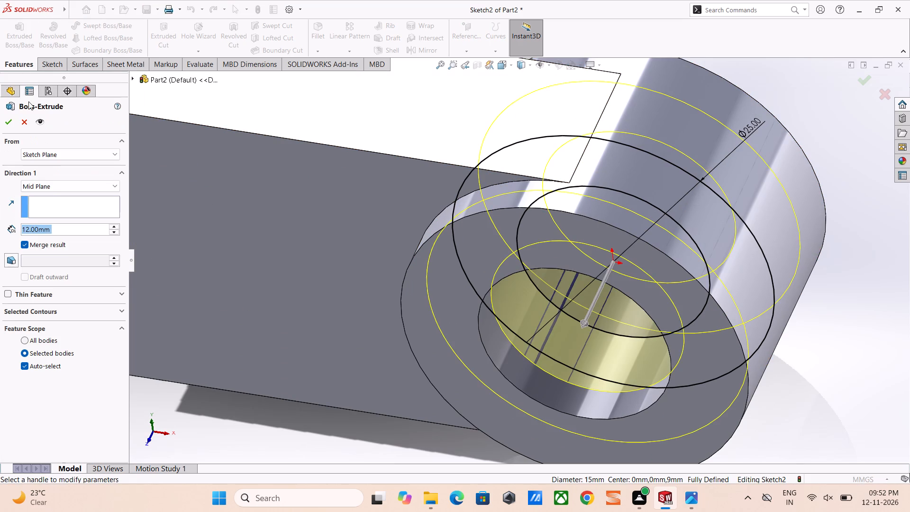
pyautogui.click(69, 181)
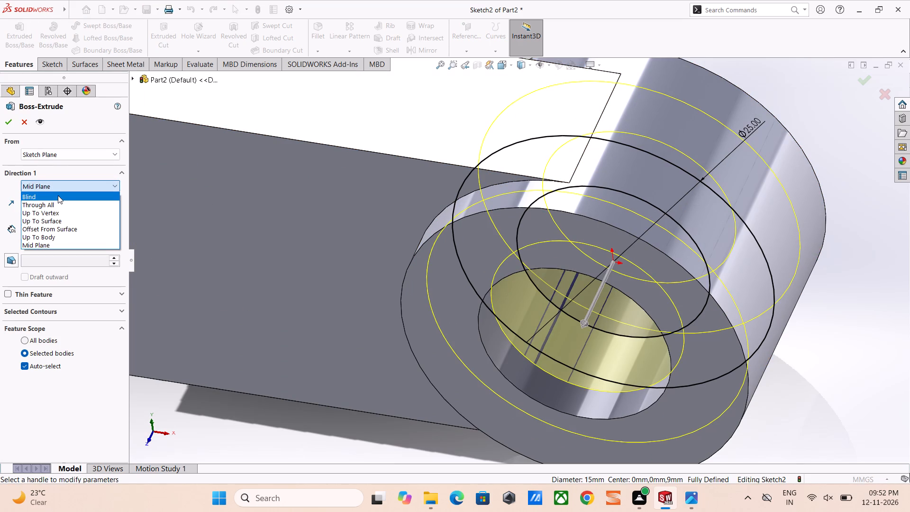
pyautogui.click(58, 194)
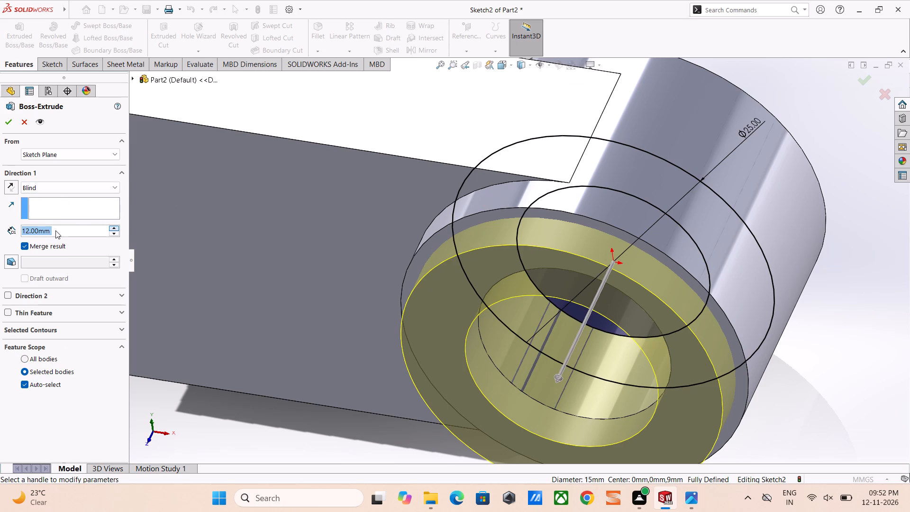
# Examine the reference image td-1d15e8b60a.jpg for the hub's height and its position relative to the two arms.
pyautogui.click(689, 496)
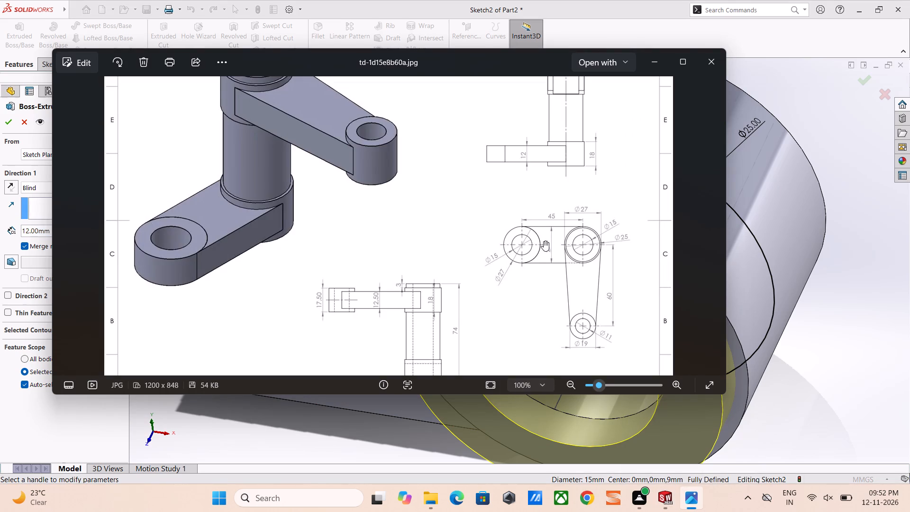
pyautogui.scroll(3, 561, 183)
pyautogui.scroll(-3, 594, 144)
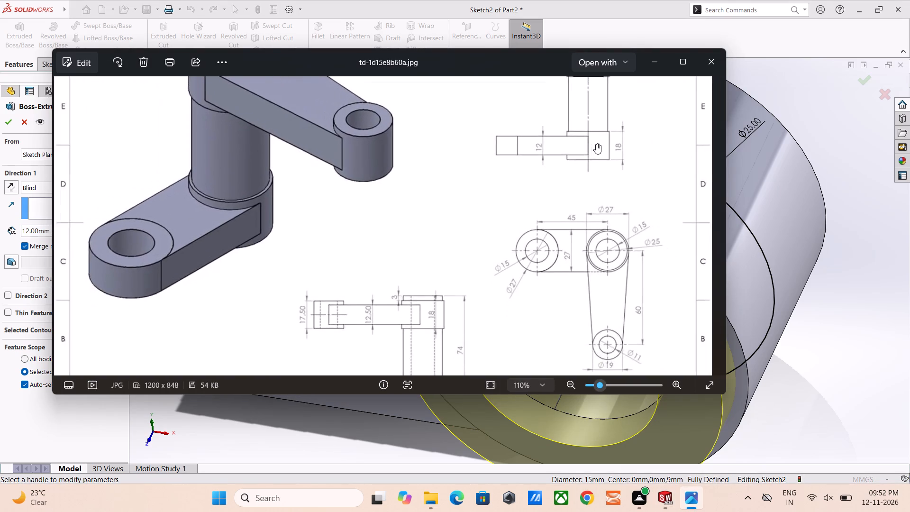
pyautogui.scroll(-3, 596, 144)
pyautogui.scroll(-1, 501, 149)
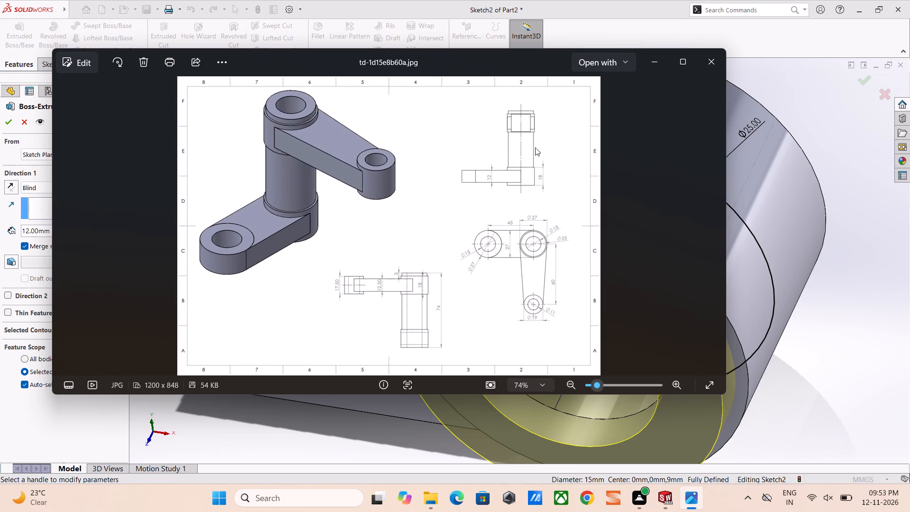
pyautogui.scroll(2, 550, 189)
pyautogui.scroll(-3, 552, 160)
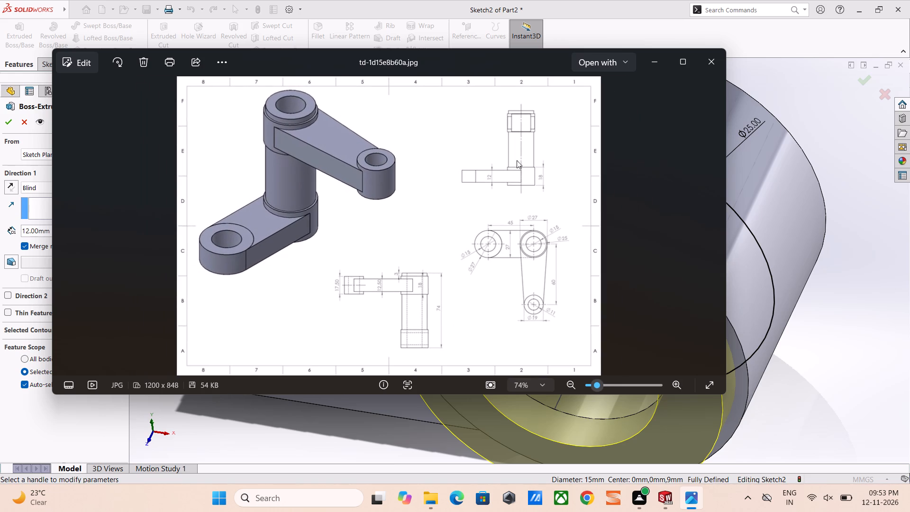
pyautogui.scroll(-3, 513, 164)
pyautogui.scroll(1, 543, 247)
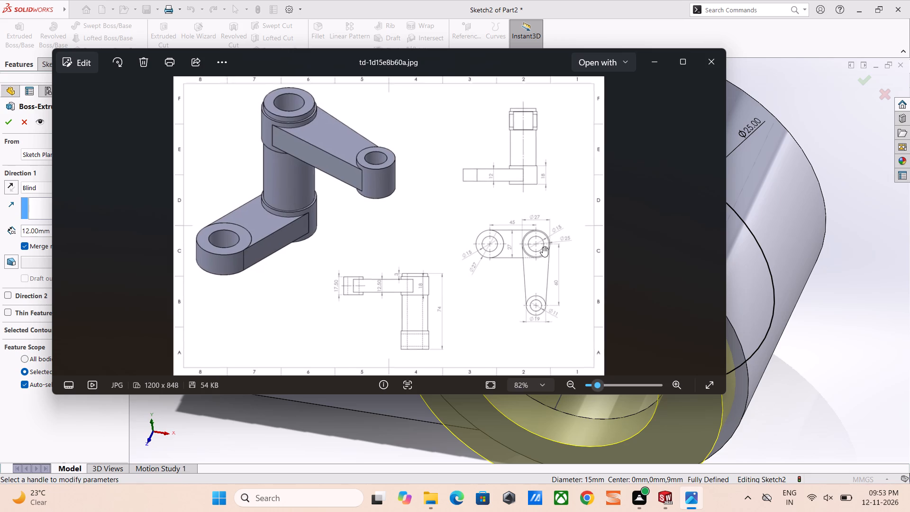
pyautogui.scroll(1, 415, 346)
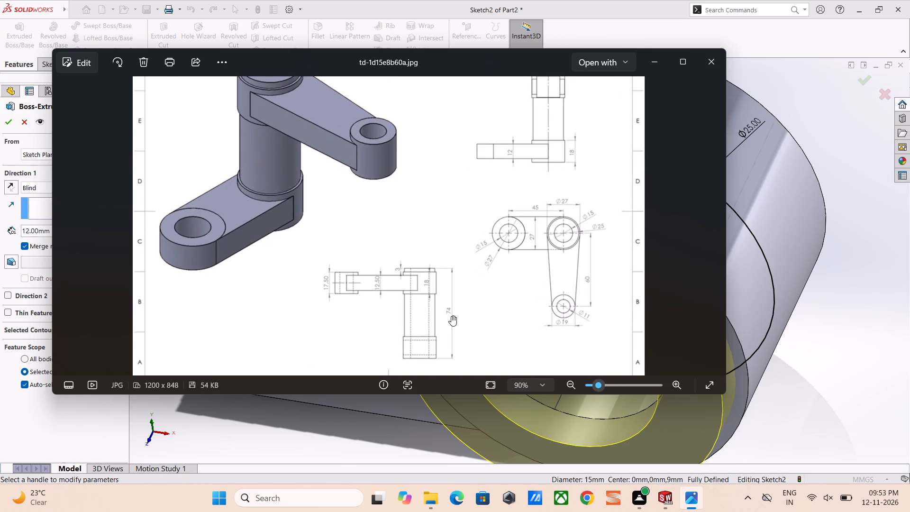
pyautogui.scroll(-2, 428, 286)
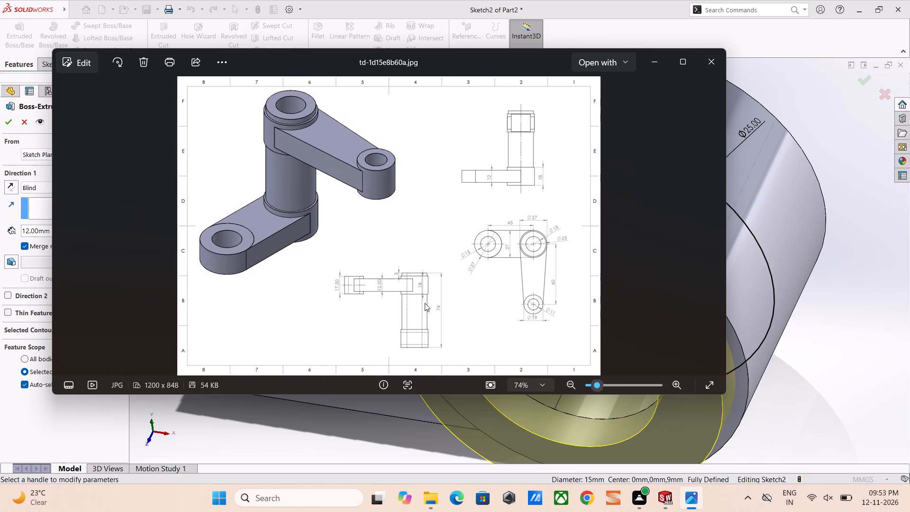
pyautogui.scroll(-2, 420, 289)
pyautogui.scroll(2, 768, 213)
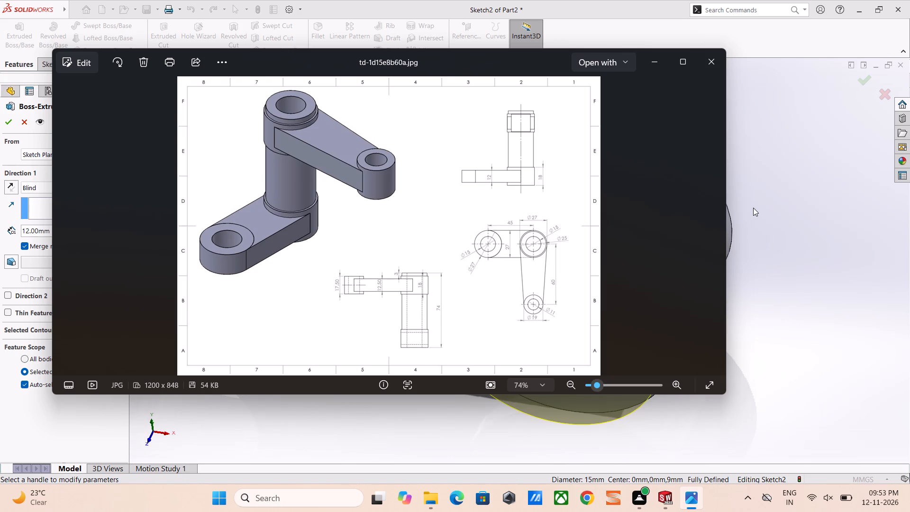
# Set the ring's boss extrusion to Blind with a depth of 3 mm in Direction 1.
pyautogui.click(785, 146)
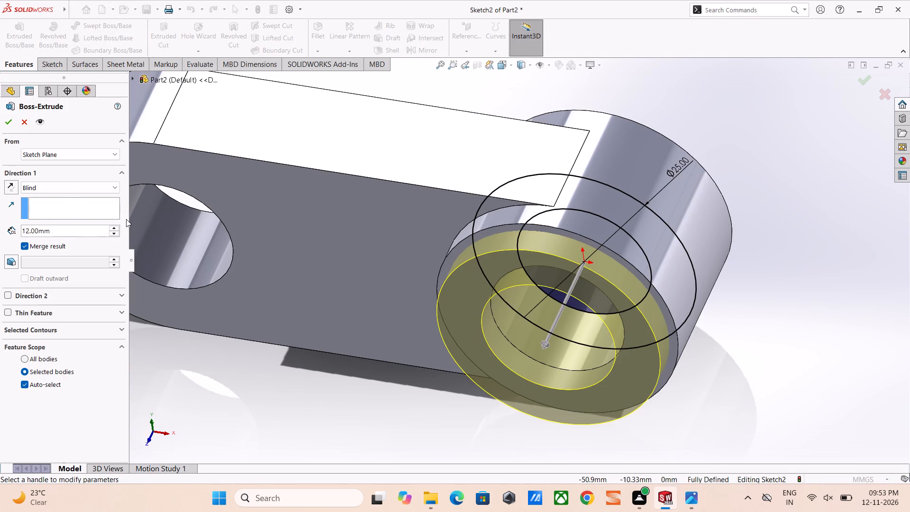
pyautogui.click(38, 186)
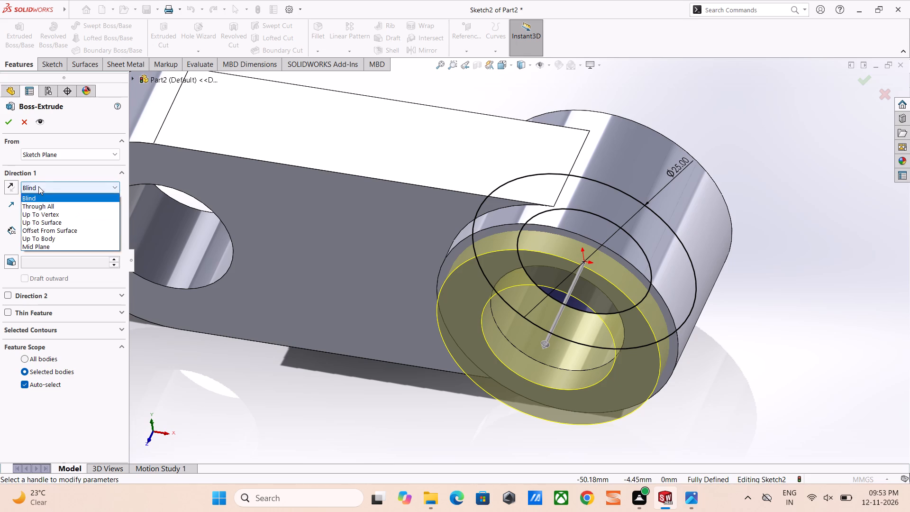
pyautogui.click(44, 198)
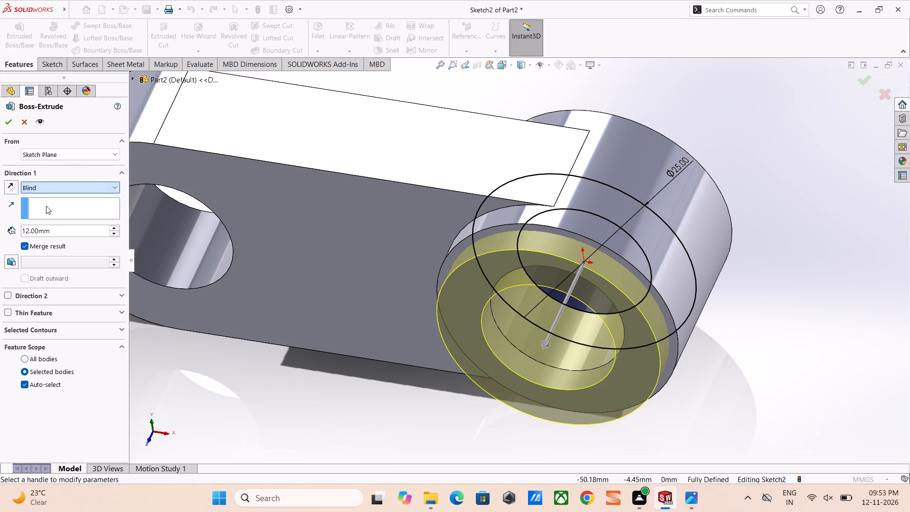
pyautogui.doubleClick(61, 230)
pyautogui.press('3')
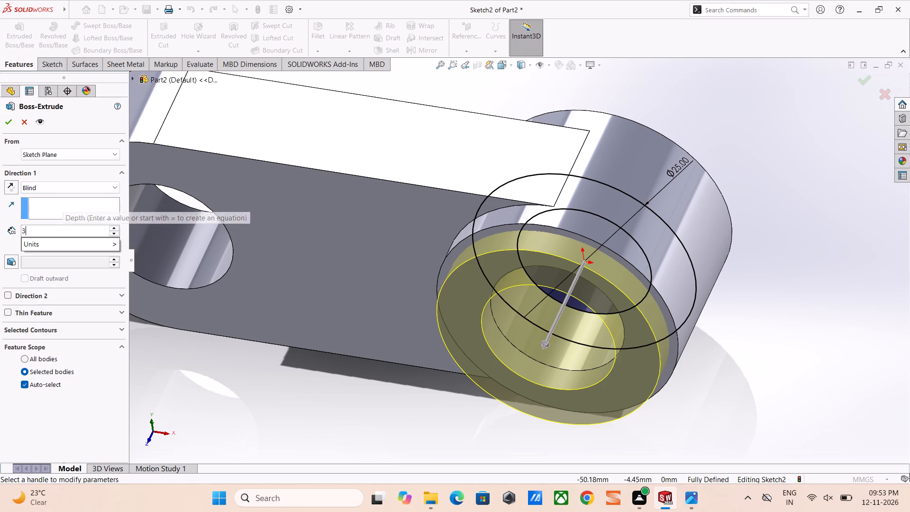
pyautogui.press('Return')
# Start the extrusion from the rear end face of the eye around the origin and reverse Direction 1 so it points outward.
pyautogui.click(59, 150)
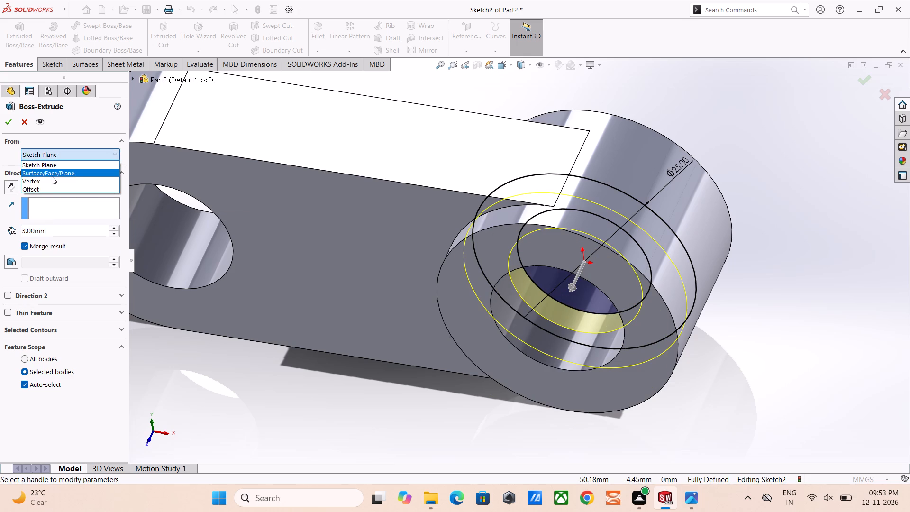
pyautogui.click(51, 174)
pyautogui.moveTo(634, 192); pyautogui.dragTo(586, 281, button='middle')
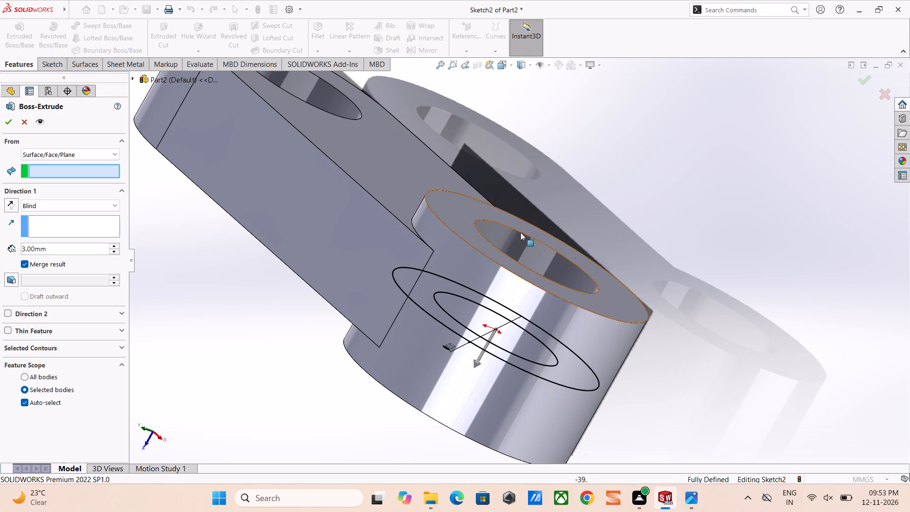
pyautogui.click(462, 229)
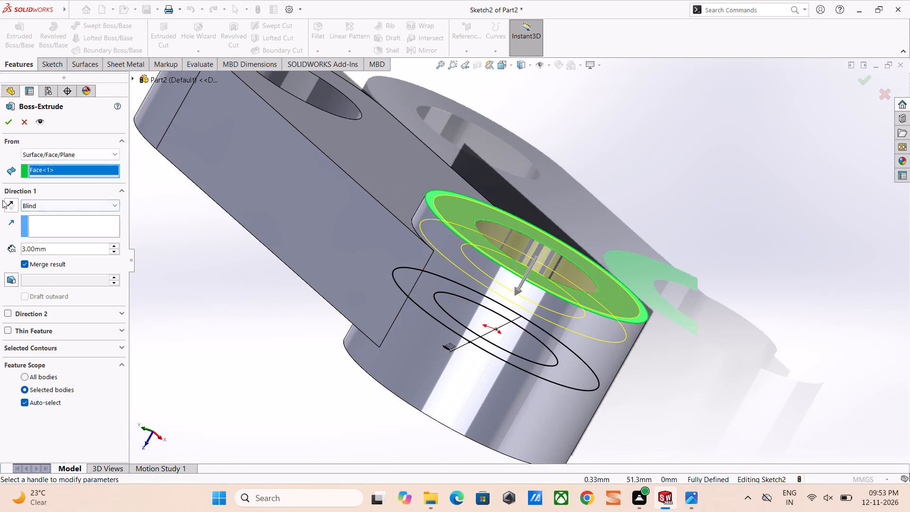
pyautogui.click(8, 203)
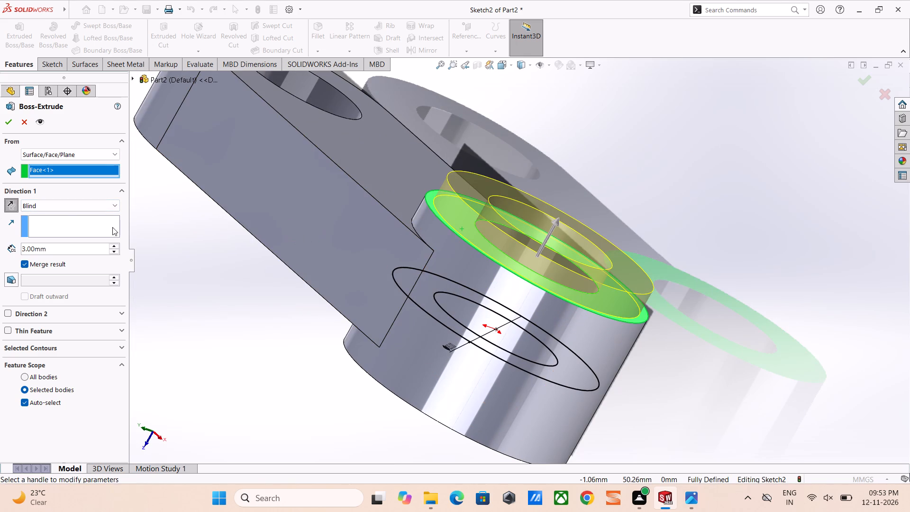
# Add a Blind second direction of 75 mm through the eye and complete the hub extrusion.
pyautogui.click(9, 305)
pyautogui.click(9, 308)
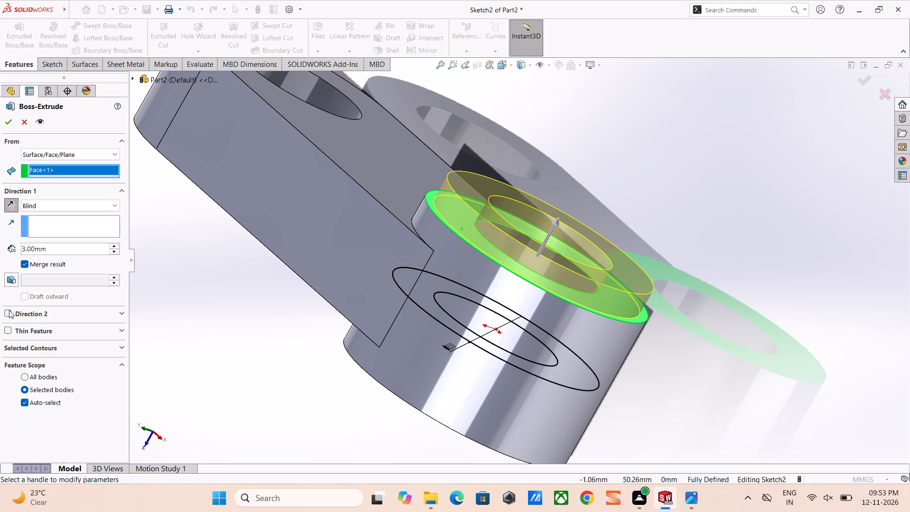
pyautogui.click(9, 310)
pyautogui.click(63, 344)
pyautogui.click(63, 344)
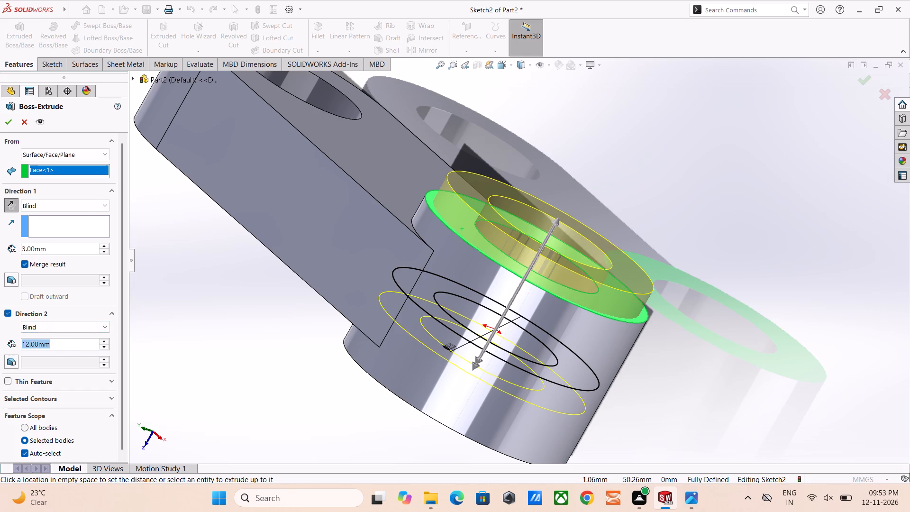
pyautogui.write('75')
pyautogui.press('Return')
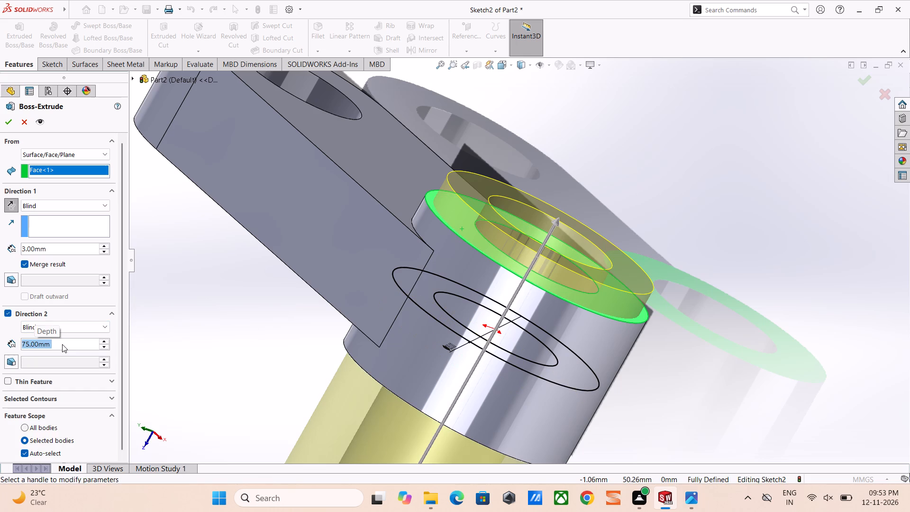
pyautogui.scroll(2, 290, 283)
pyautogui.scroll(3, 386, 242)
pyautogui.scroll(1, 469, 268)
pyautogui.moveTo(470, 267); pyautogui.dragTo(533, 211, button='middle')
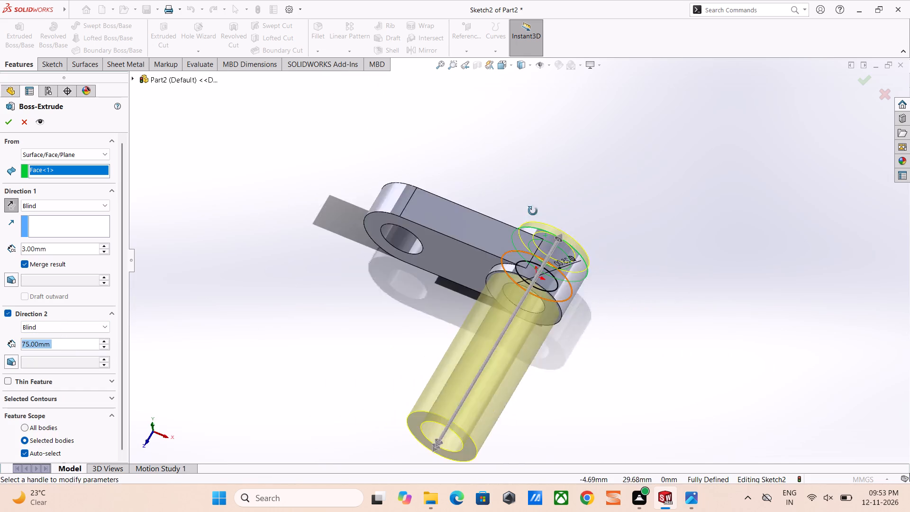
pyautogui.moveTo(533, 211); pyautogui.dragTo(463, 29, button='middle')
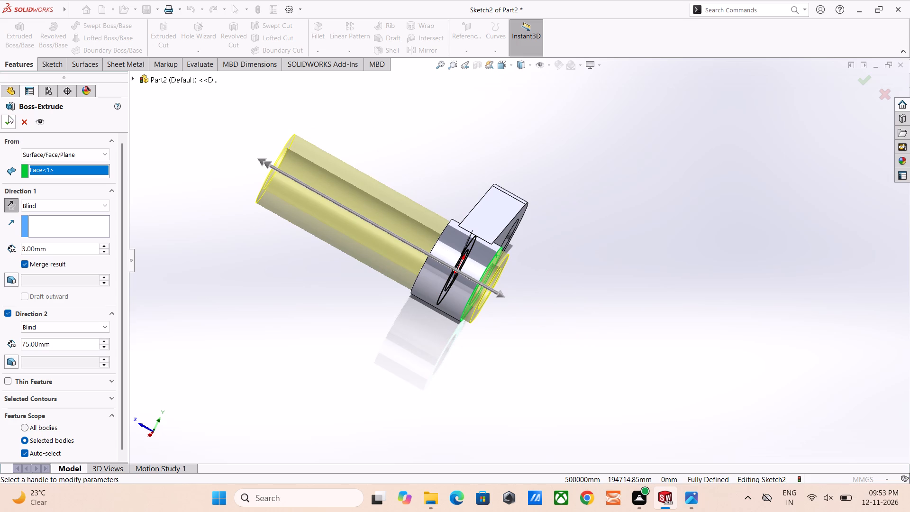
pyautogui.click(10, 119)
# Start a new sketch on the ring-shaped end face at the free end of the long hub.
pyautogui.scroll(-2, 237, 145)
pyautogui.scroll(-2, 325, 186)
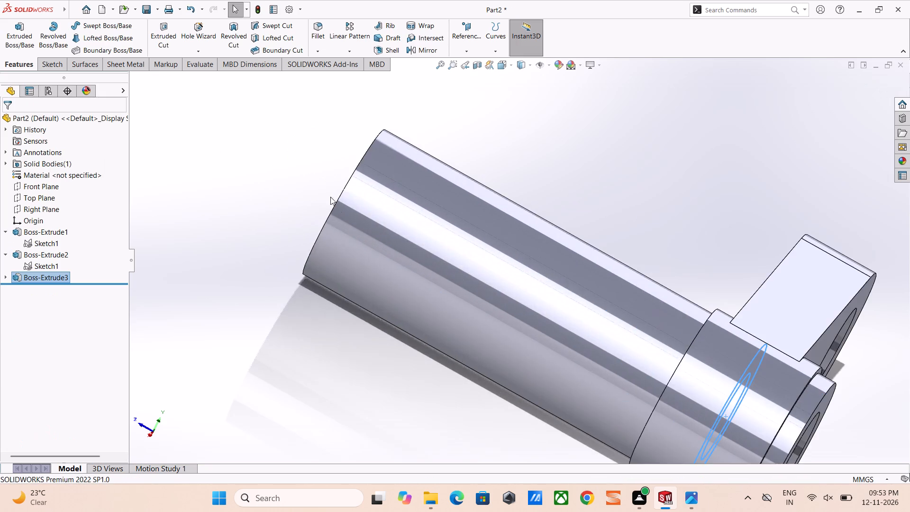
pyautogui.moveTo(356, 224); pyautogui.dragTo(391, 305, button='middle')
pyautogui.click(338, 196)
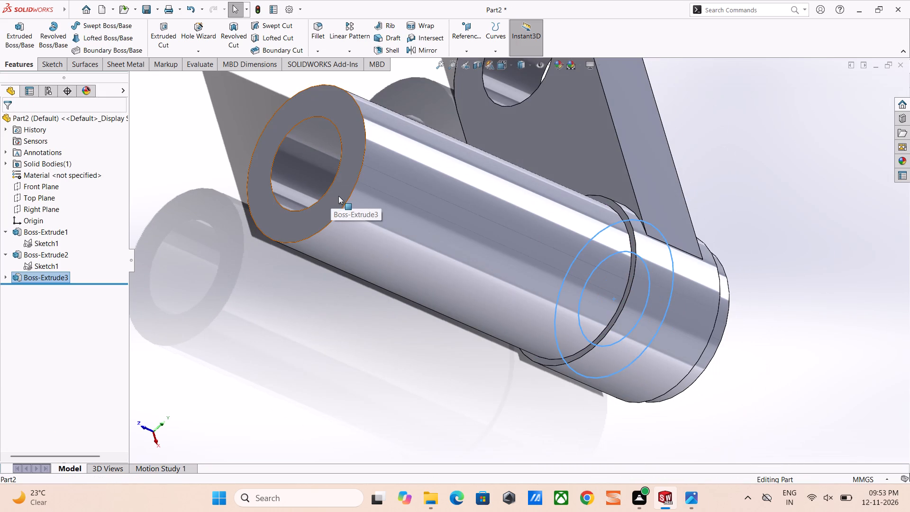
pyautogui.click(380, 165)
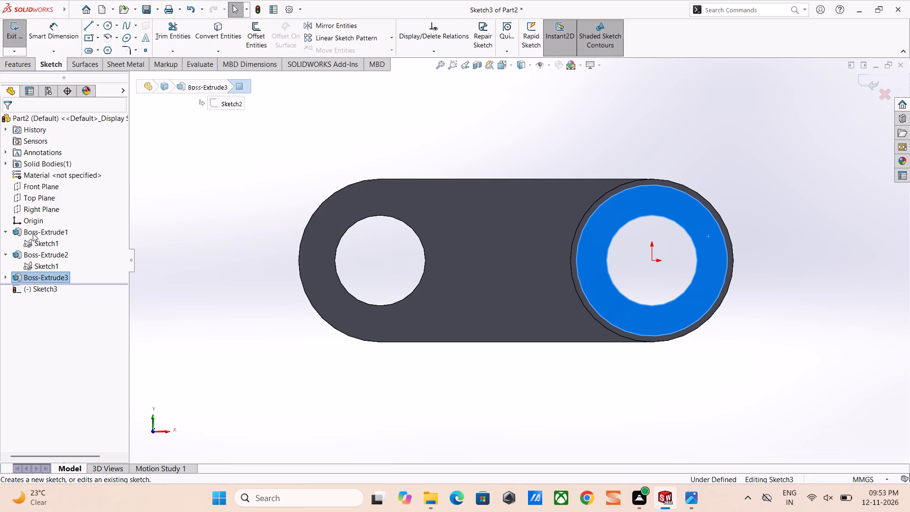
# Show Sketch1 and convert its 27 mm and 15 mm circles around the origin into the current sketch.
pyautogui.click(33, 245)
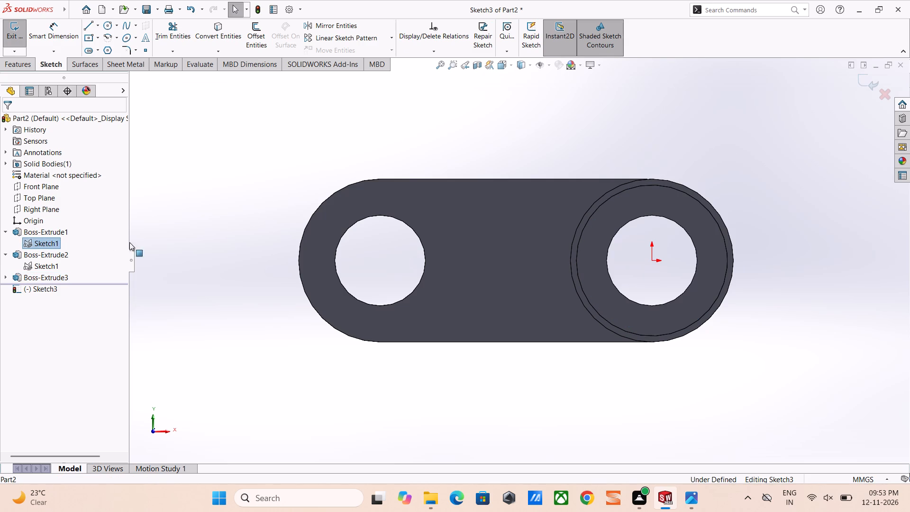
pyautogui.scroll(-2, 608, 199)
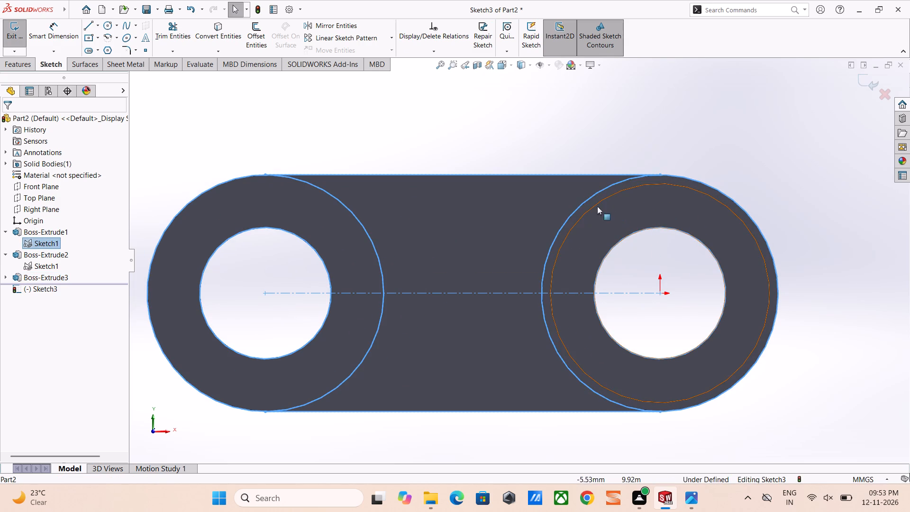
pyautogui.click(582, 204)
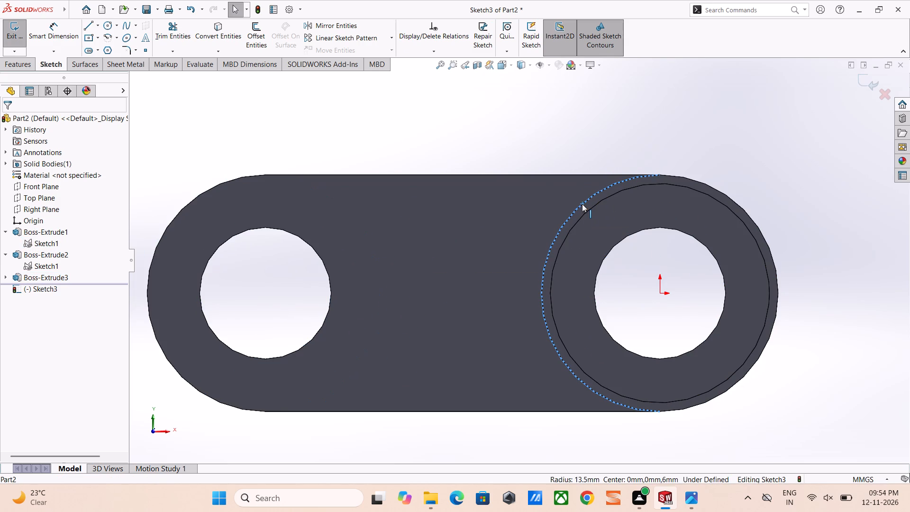
pyautogui.click(32, 243)
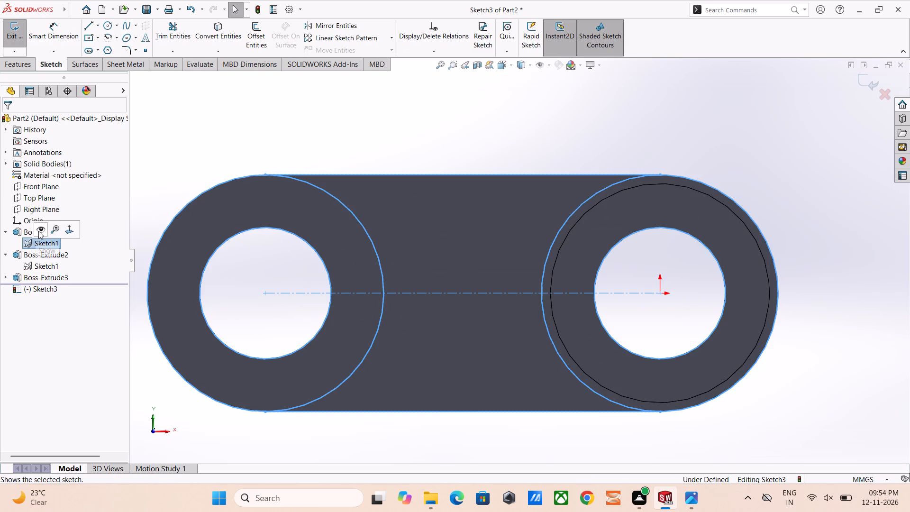
pyautogui.click(40, 229)
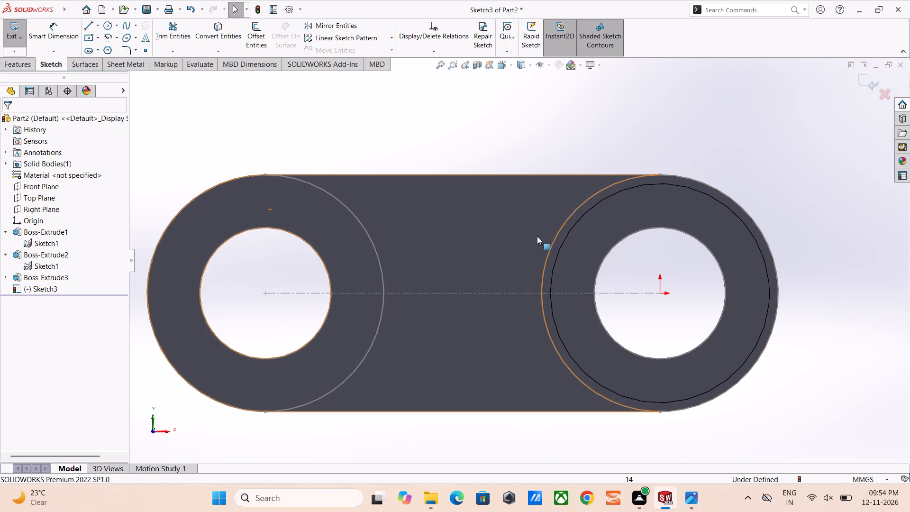
pyautogui.click(564, 363)
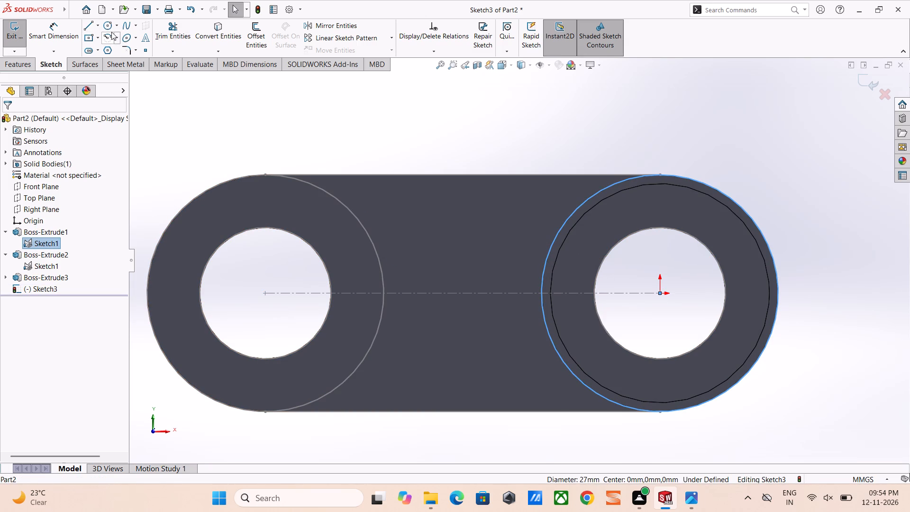
pyautogui.click(222, 37)
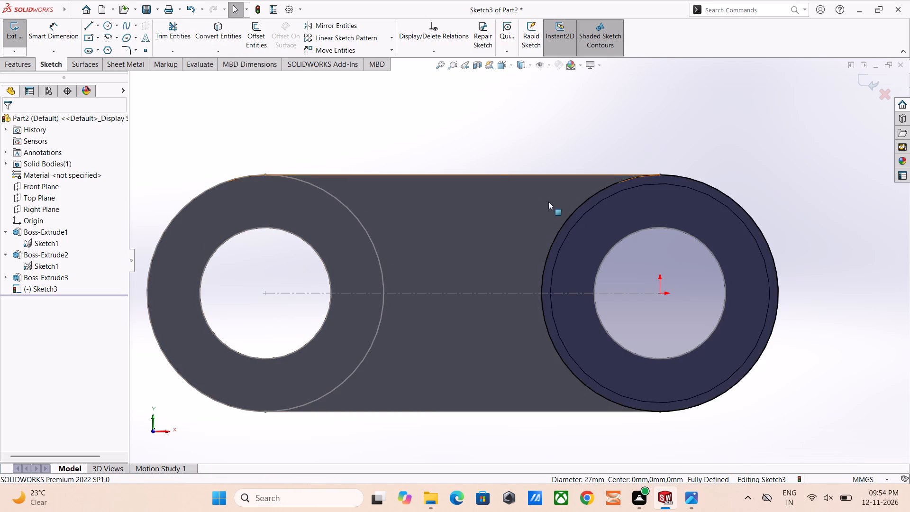
pyautogui.scroll(-1, 591, 253)
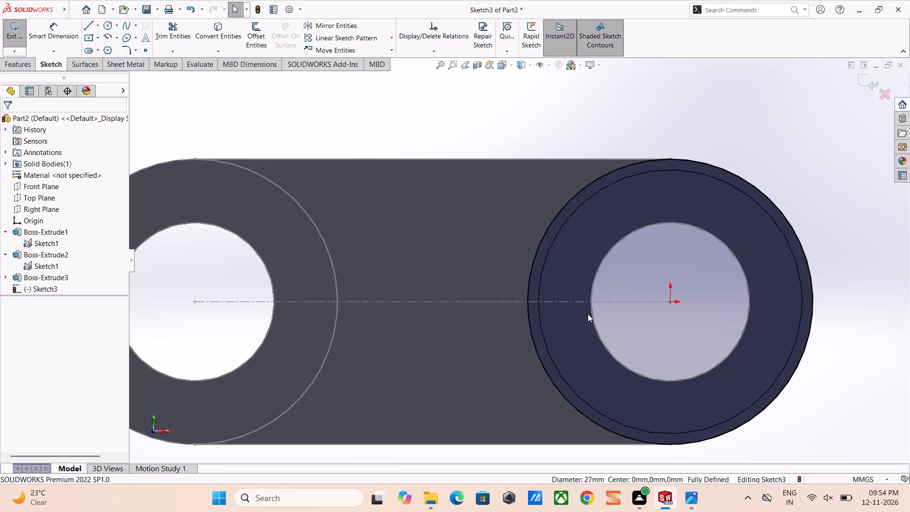
pyautogui.click(592, 314)
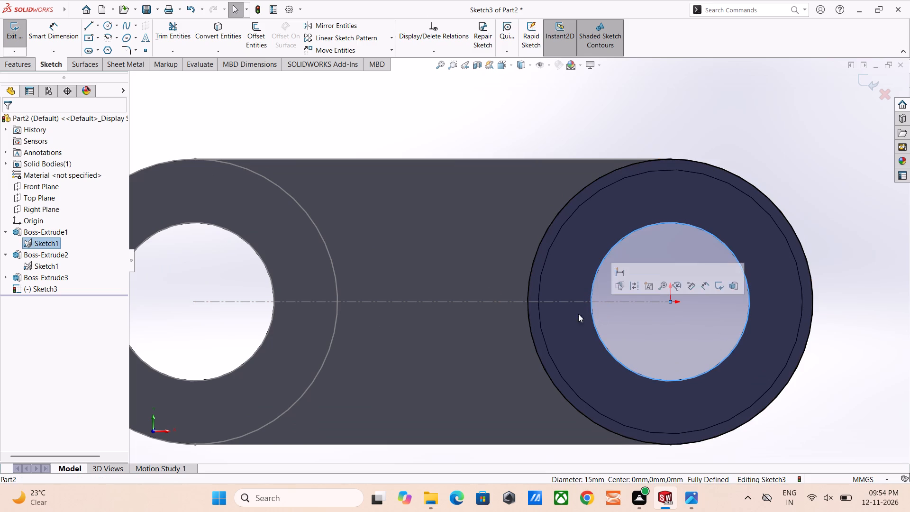
pyautogui.click(218, 33)
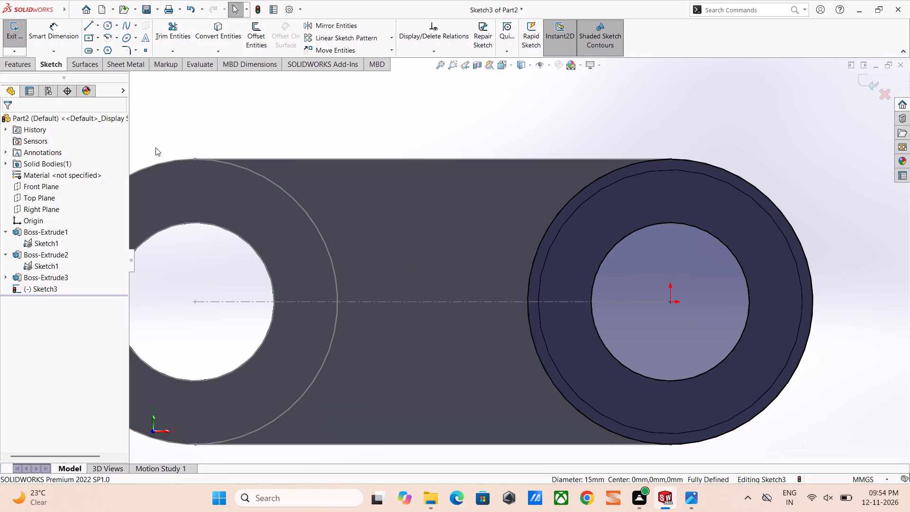
# Hide Sketch1 of the first boss extrusion again.
pyautogui.click(247, 169)
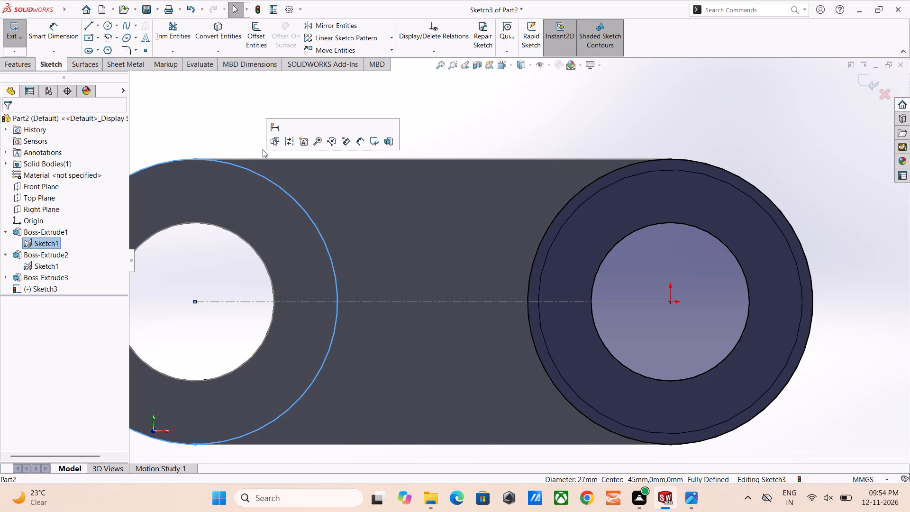
pyautogui.click(42, 243)
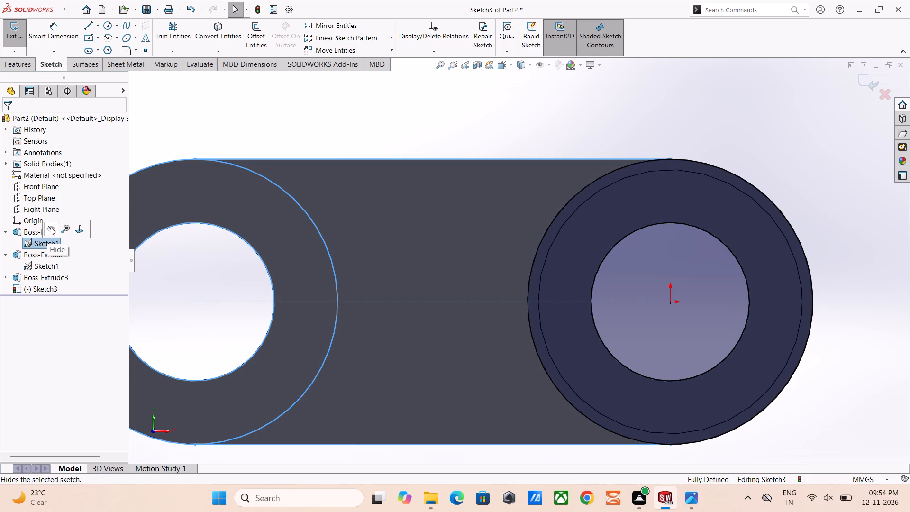
pyautogui.click(51, 227)
# Extrude the converted ring profile Blind 15 mm in the reversed direction, back along the long hub, with Merge result on.
pyautogui.scroll(2, 312, 164)
pyautogui.moveTo(474, 179); pyautogui.dragTo(401, 231, button='middle')
pyautogui.click(10, 65)
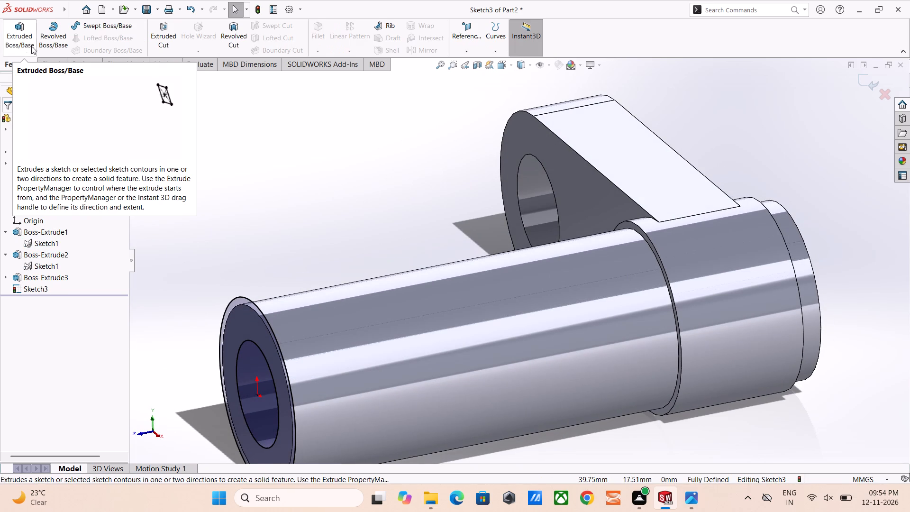
pyautogui.click(31, 38)
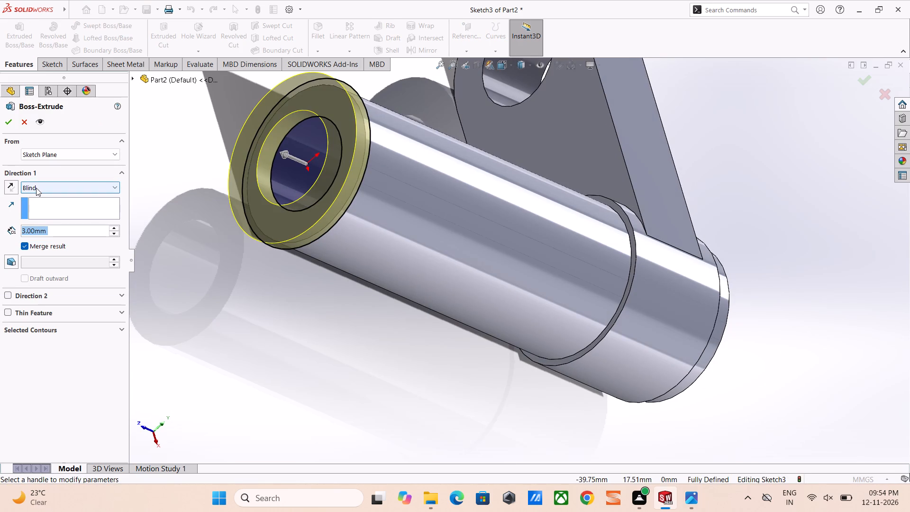
pyautogui.click(48, 188)
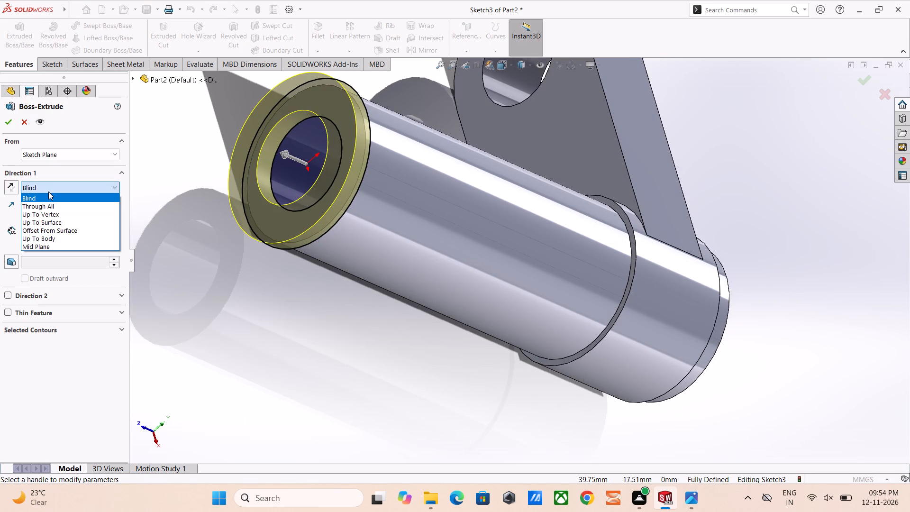
pyautogui.click(42, 196)
pyautogui.doubleClick(66, 234)
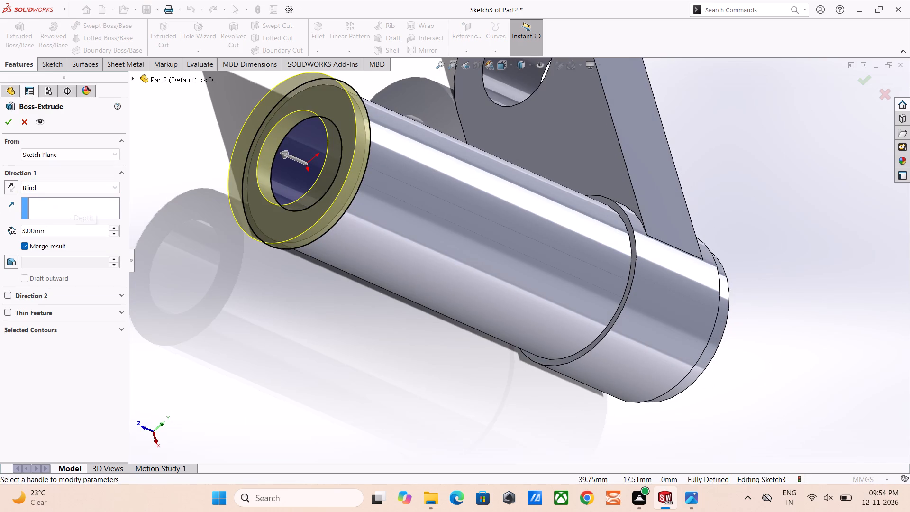
pyautogui.write('10')
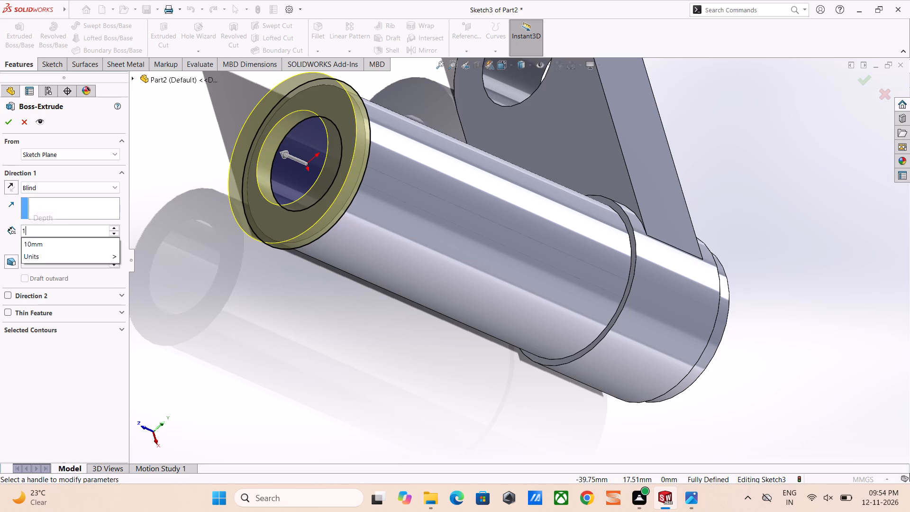
pyautogui.press('Return')
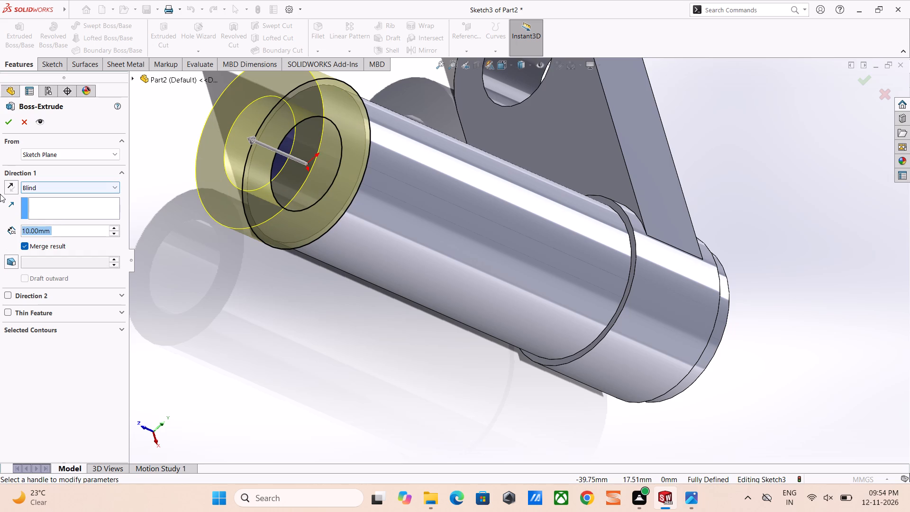
pyautogui.click(9, 186)
pyautogui.moveTo(360, 229); pyautogui.dragTo(303, 271, button='middle')
pyautogui.doubleClick(84, 228)
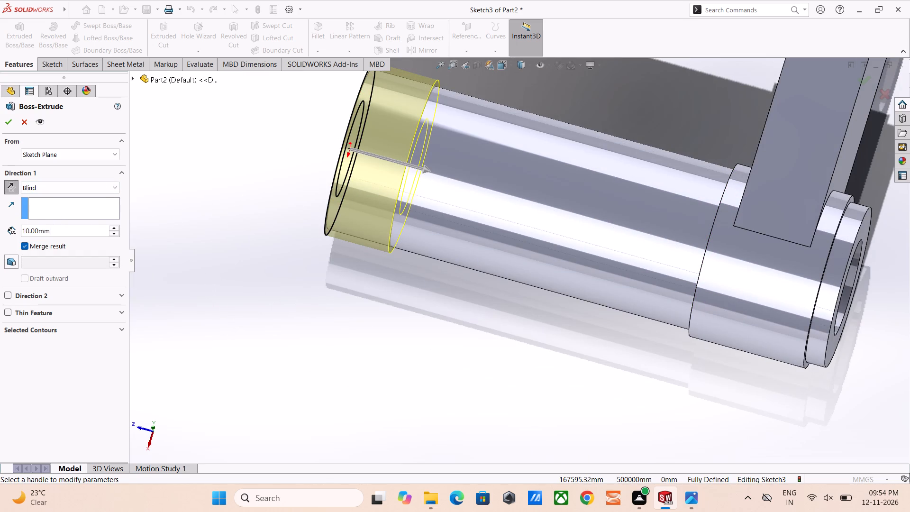
pyautogui.write('15')
pyautogui.press('Return')
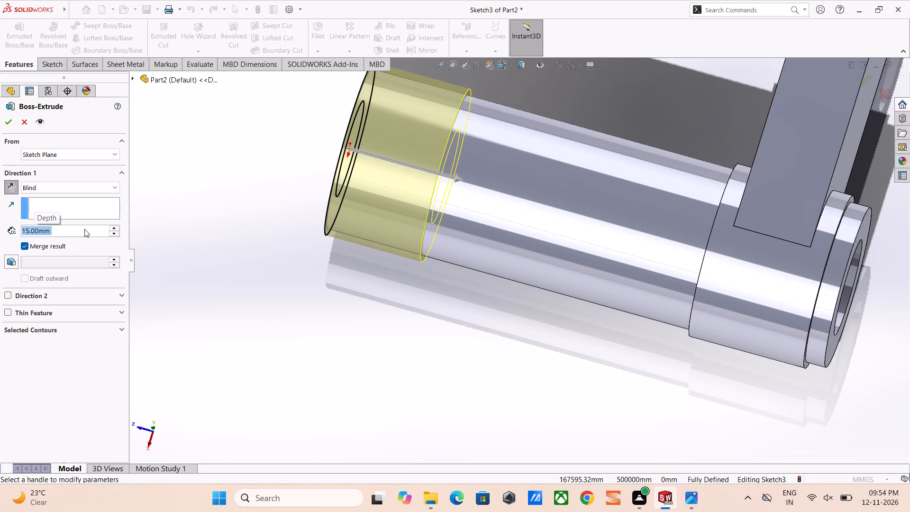
pyautogui.click(13, 123)
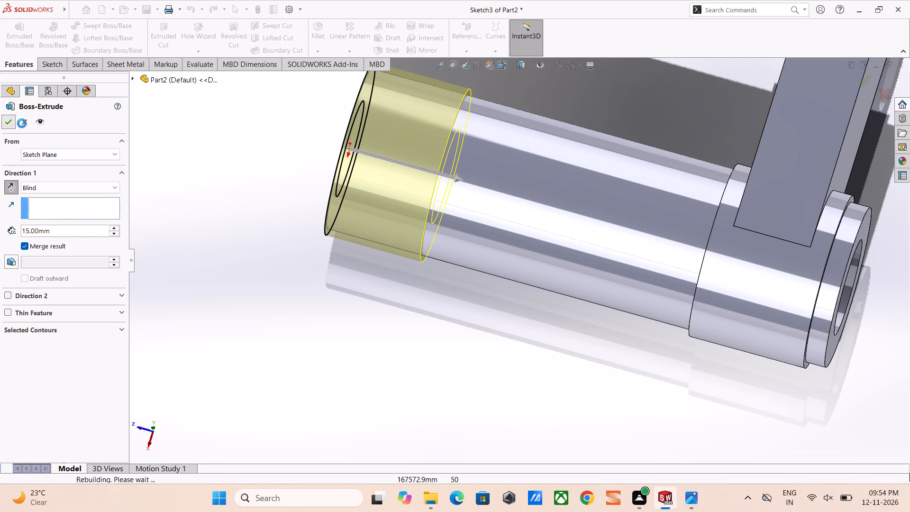
# Examine the new collar on the hub and the whole crank from several angles, and clear the selection.
pyautogui.moveTo(431, 159); pyautogui.dragTo(379, 204, button='middle')
pyautogui.scroll(3, 489, 199)
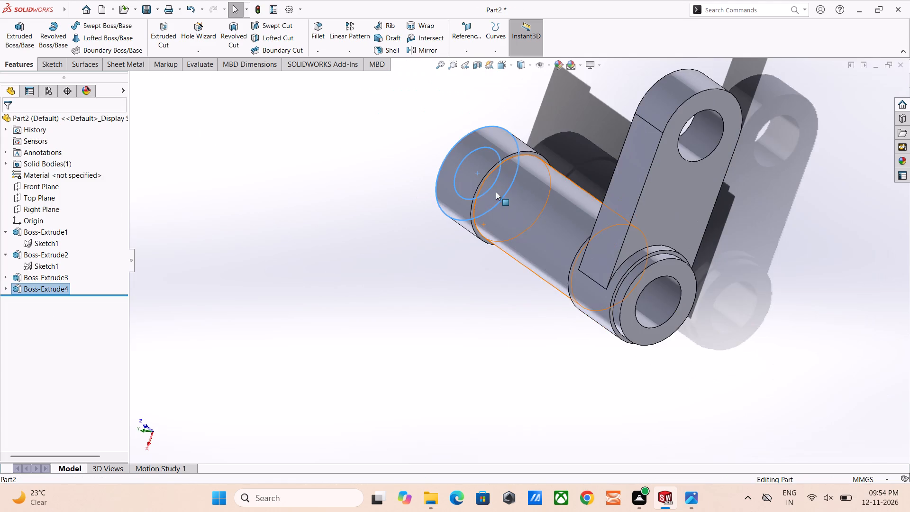
pyautogui.scroll(1, 592, 192)
pyautogui.moveTo(567, 191); pyautogui.dragTo(692, 272, button='middle')
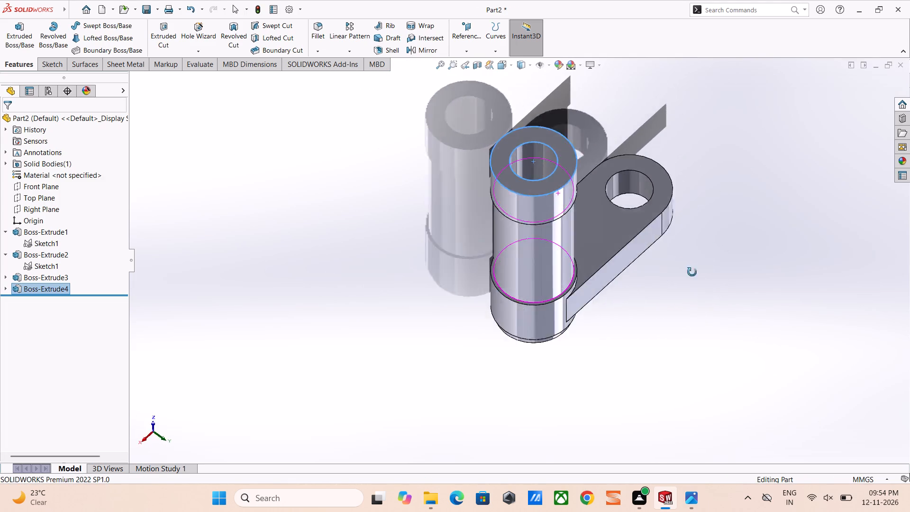
pyautogui.moveTo(692, 272); pyautogui.dragTo(594, 123, button='middle')
pyautogui.scroll(-3, 518, 79)
pyautogui.scroll(-3, 551, 156)
pyautogui.scroll(3, 565, 202)
pyautogui.moveTo(565, 196); pyautogui.dragTo(589, 134, button='middle')
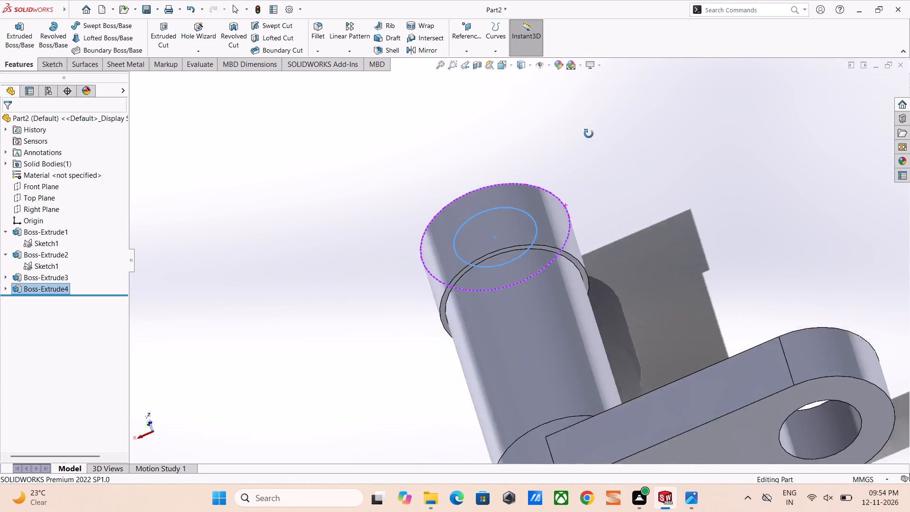
pyautogui.moveTo(589, 134); pyautogui.dragTo(373, 186, button='middle')
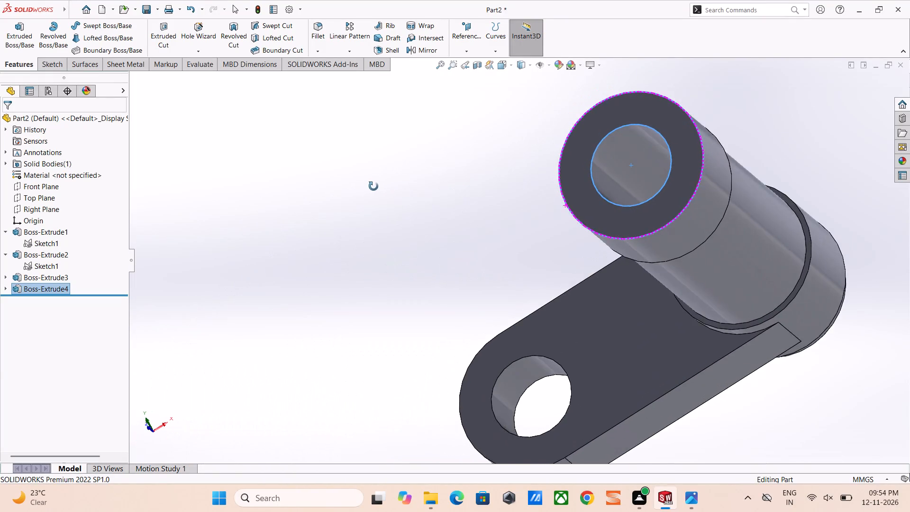
pyautogui.moveTo(373, 186); pyautogui.dragTo(373, 188, button='middle')
pyautogui.scroll(1, 595, 240)
pyautogui.moveTo(625, 228); pyautogui.dragTo(433, 82, button='middle')
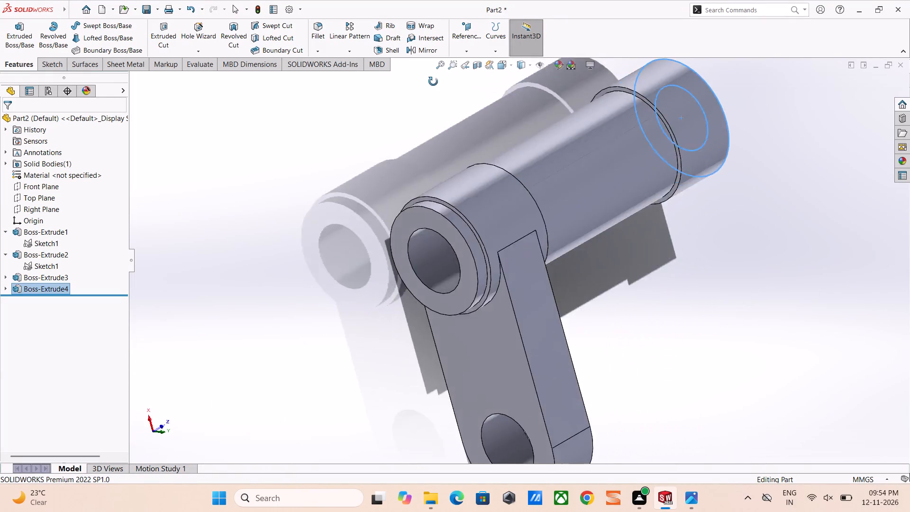
pyautogui.moveTo(433, 82); pyautogui.dragTo(598, 183, button='middle')
pyautogui.scroll(1, 590, 197)
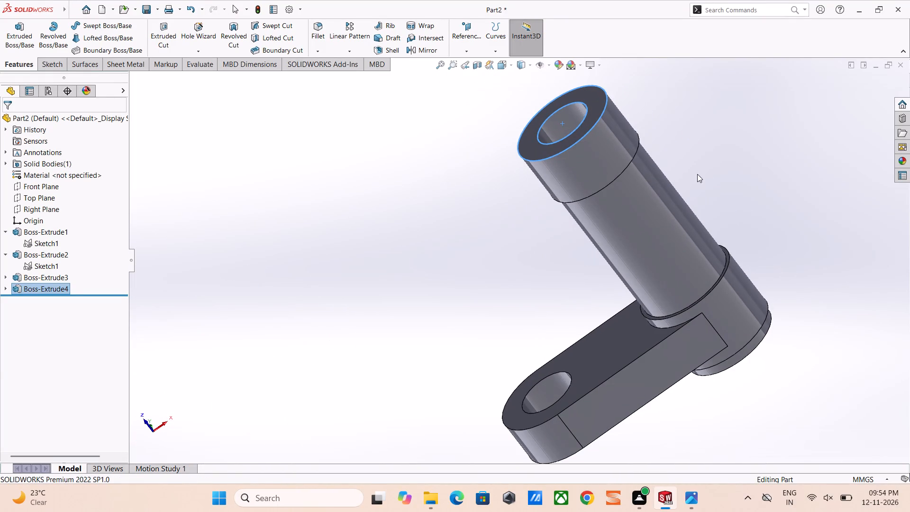
pyautogui.click(707, 170)
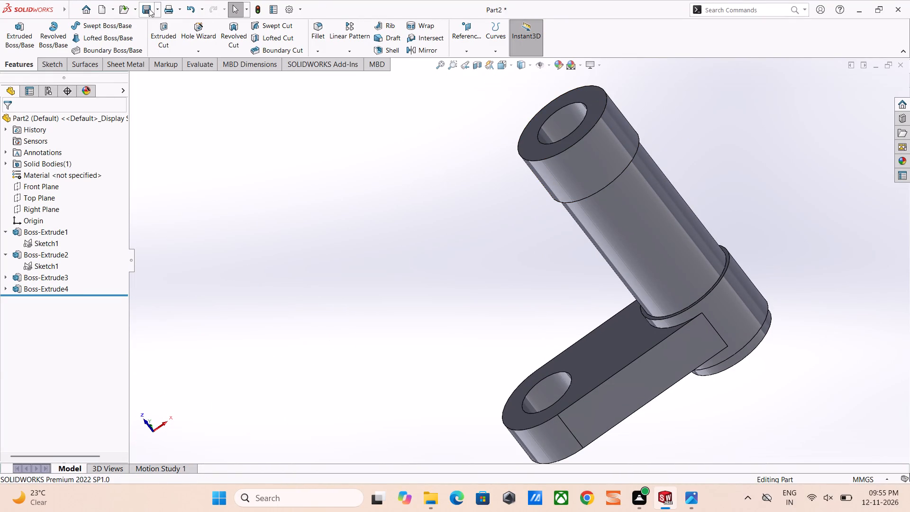
# Save the part in the fuji folder on the Desktop as a SOLIDWORKS Part file named 9.
pyautogui.hotkey('ctrl', 's')
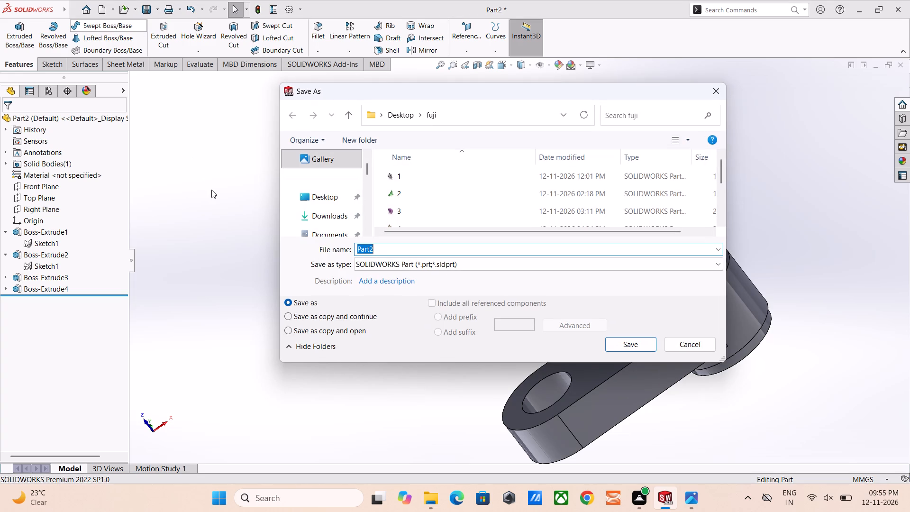
pyautogui.press('b')
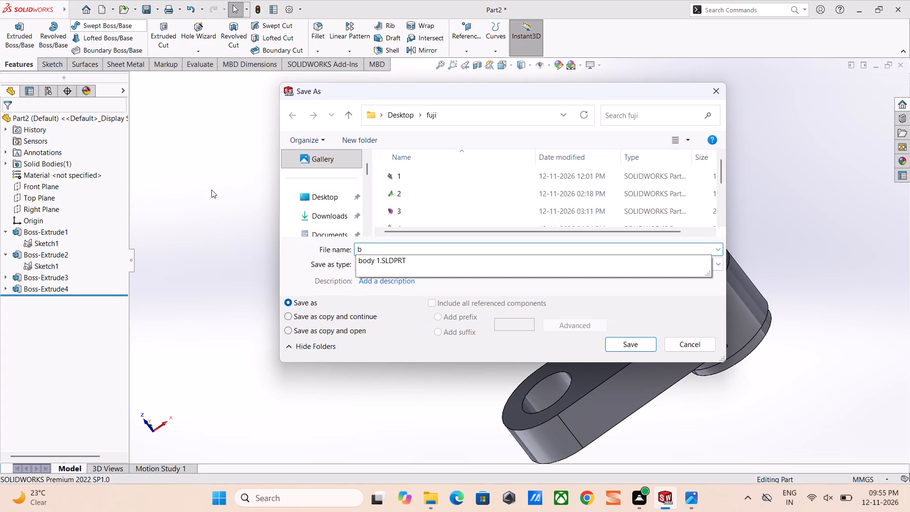
pyautogui.press('o')
pyautogui.press('s')
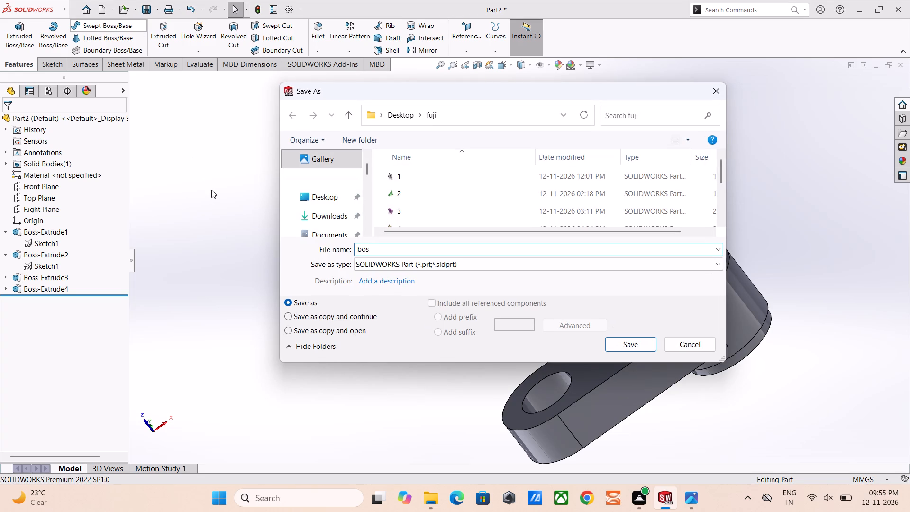
pyautogui.press('BackSpace')
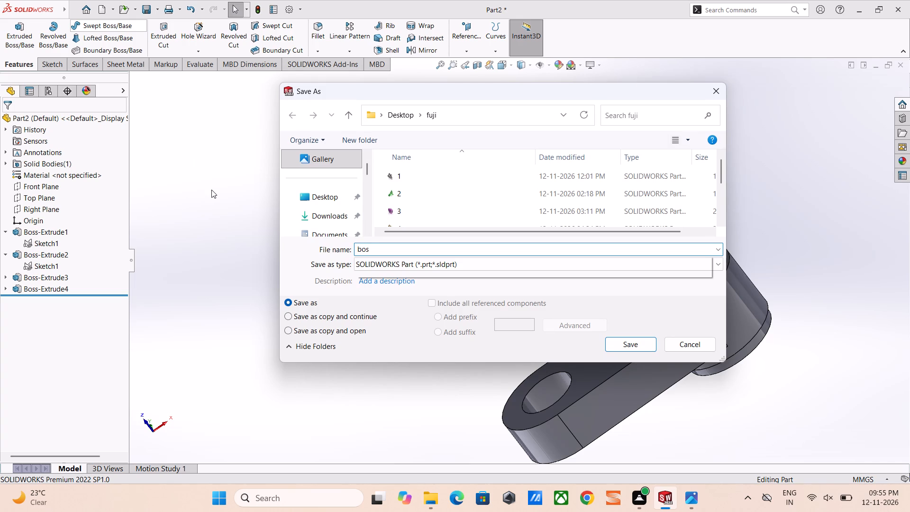
pyautogui.click(368, 262)
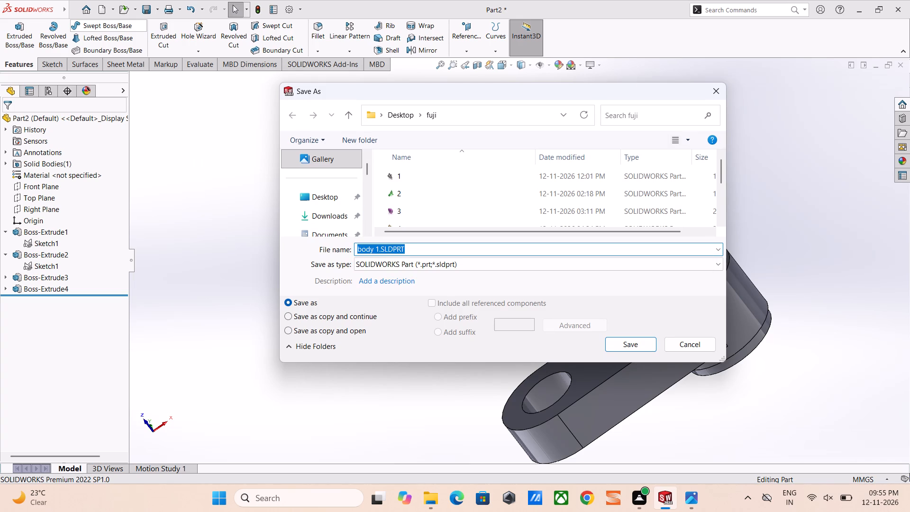
pyautogui.press('BackSpace')
pyautogui.press('BackSpace')
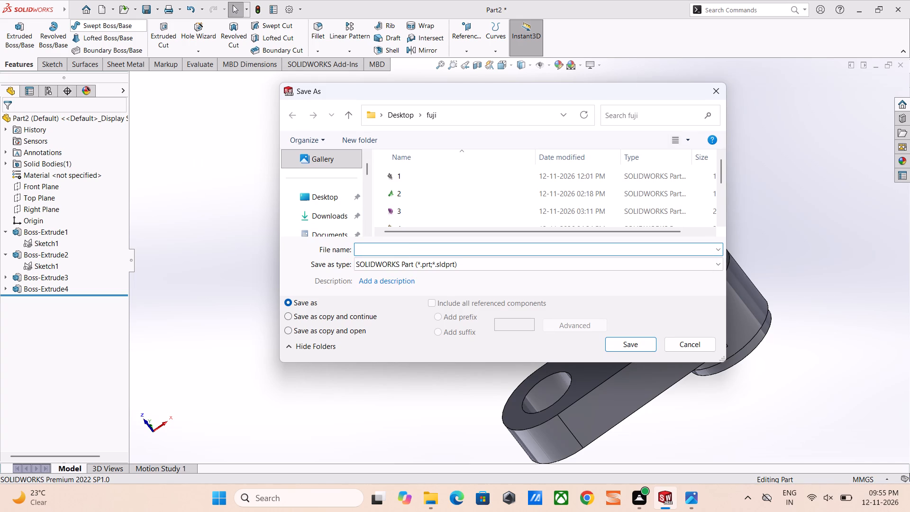
pyautogui.scroll(-1, 498, 119)
pyautogui.scroll(-1, 454, 301)
pyautogui.scroll(-8, 445, 247)
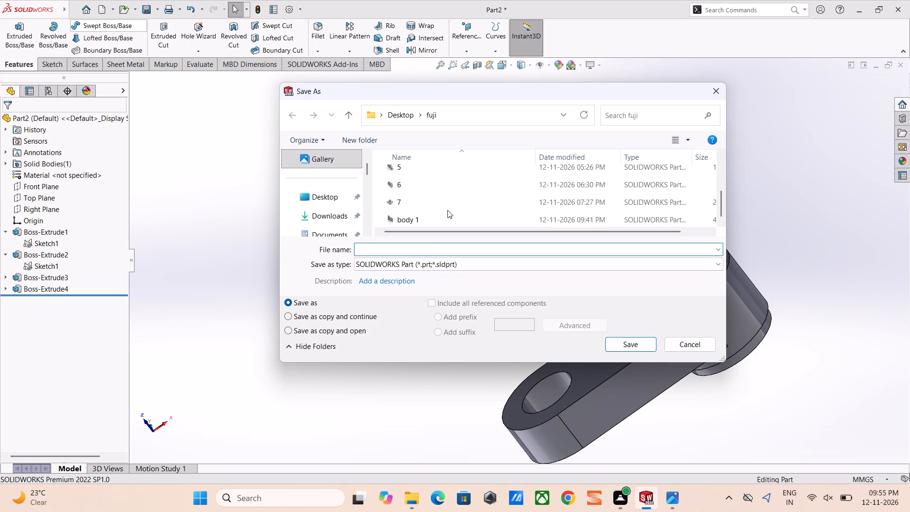
pyautogui.scroll(-6, 447, 210)
pyautogui.press('9')
pyautogui.press('Return')
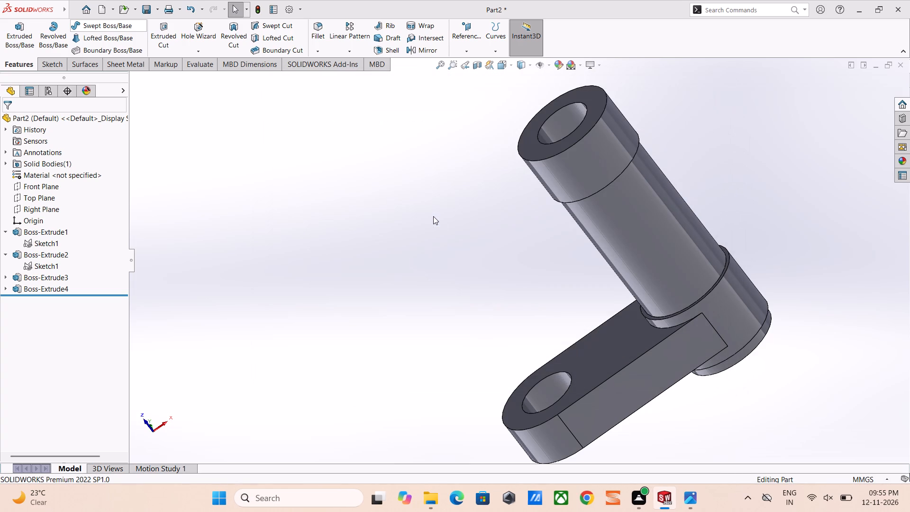
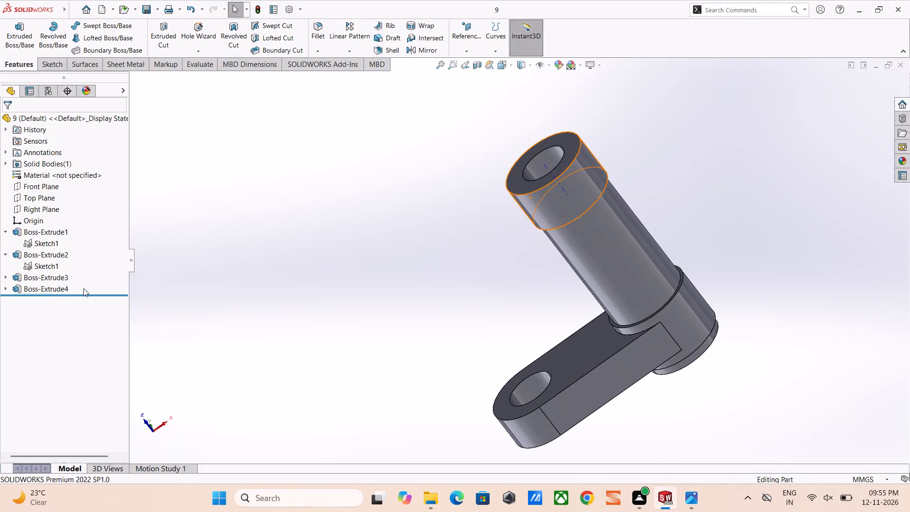
# Start a sketch on the tall hub's end face and draw a circle about 10 mm in diameter, about 79 mm horizontally from the origin.
pyautogui.click(512, 176)
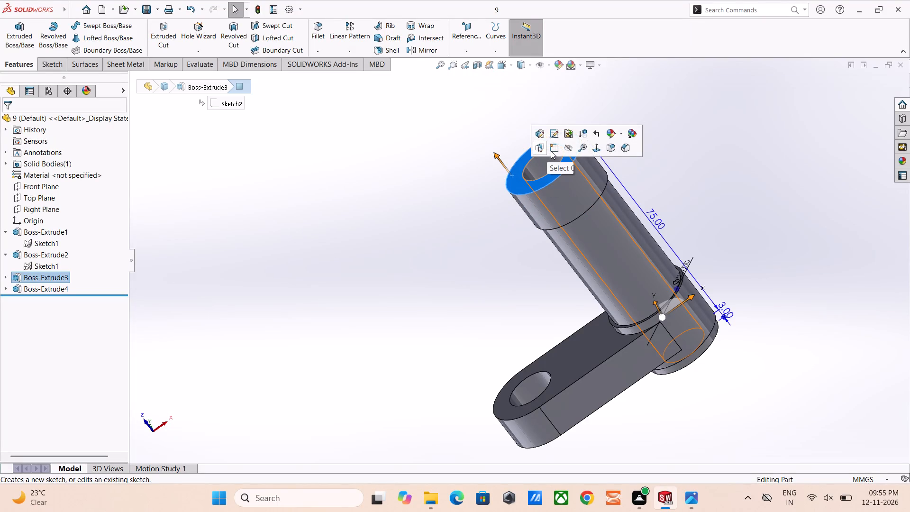
pyautogui.click(552, 149)
pyautogui.scroll(2, 748, 203)
pyautogui.scroll(3, 699, 280)
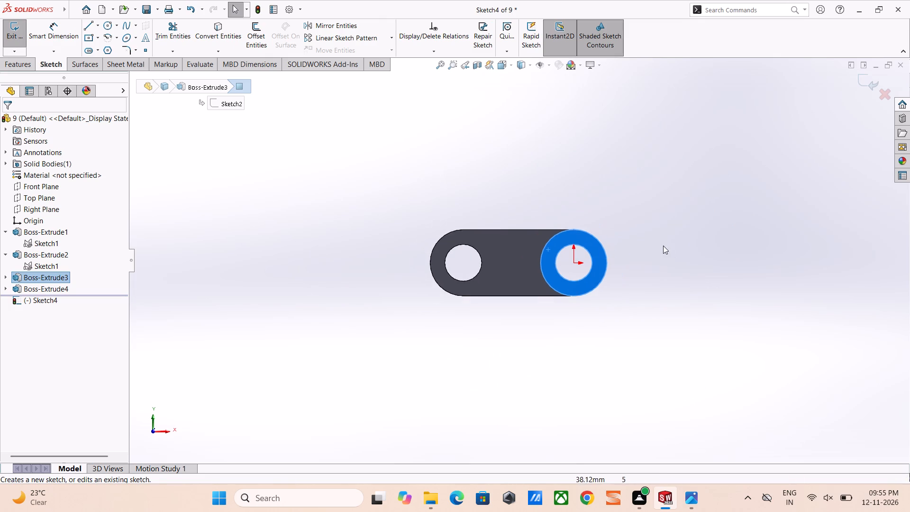
pyautogui.scroll(2, 661, 244)
pyautogui.scroll(-2, 642, 240)
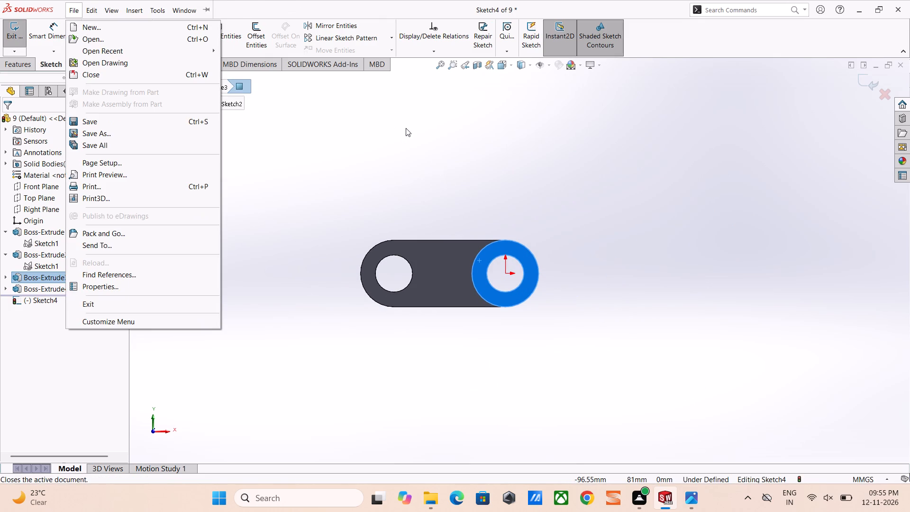
pyautogui.click(406, 128)
pyautogui.click(110, 26)
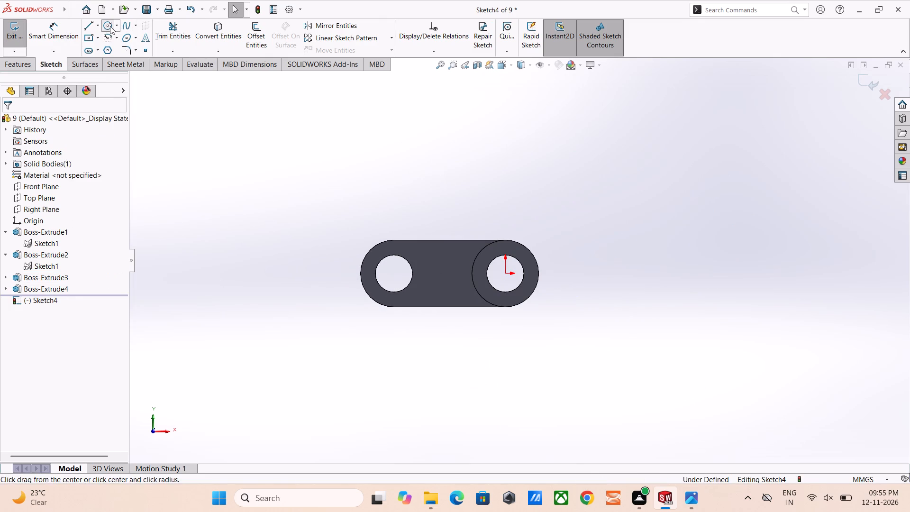
pyautogui.click(701, 271)
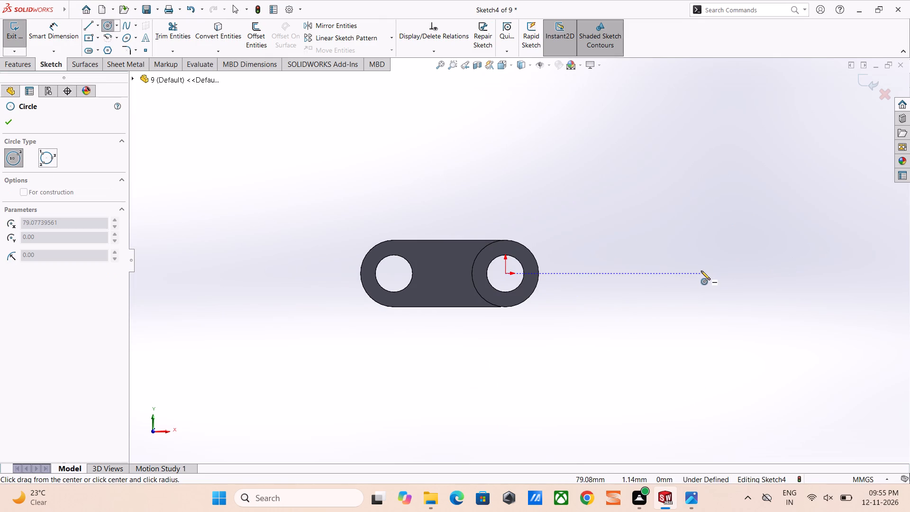
pyautogui.click(691, 280)
# Dimension the new circle's diameter to 10 mm.
pyautogui.scroll(-2, 691, 280)
pyautogui.click(50, 37)
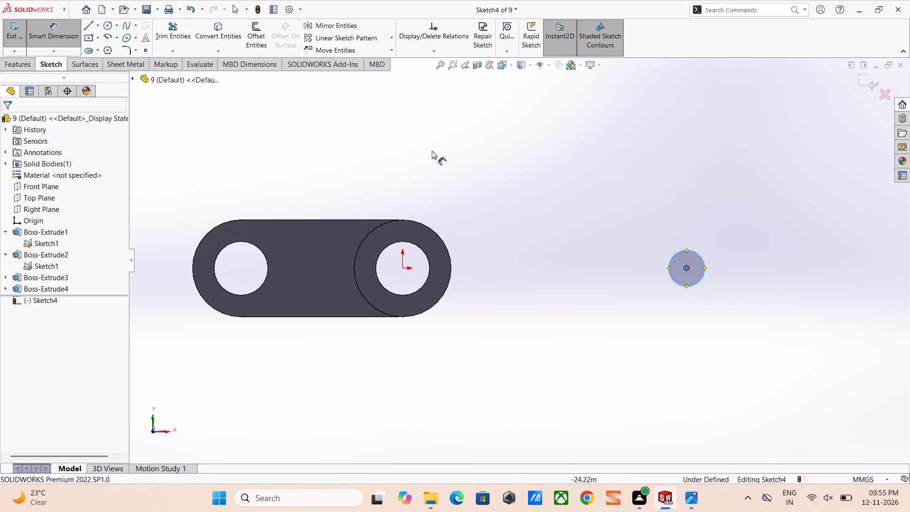
pyautogui.click(674, 257)
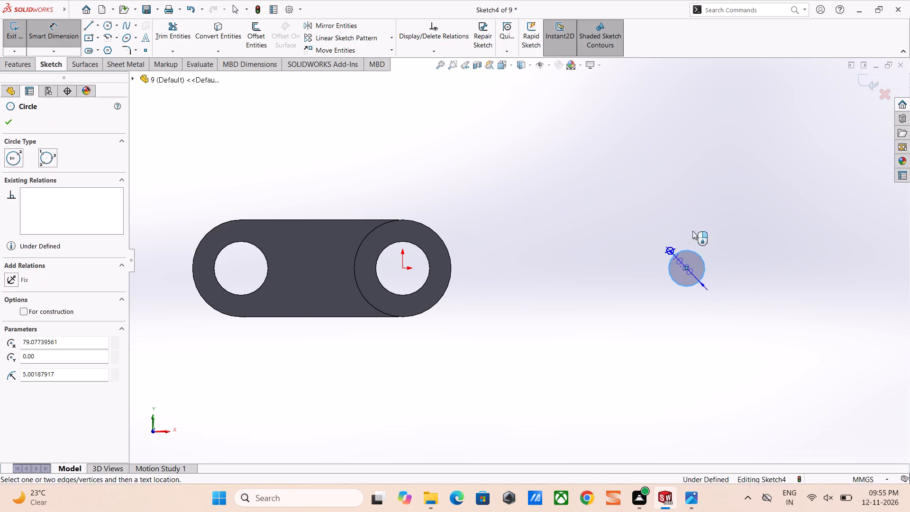
pyautogui.click(718, 226)
pyautogui.write('15')
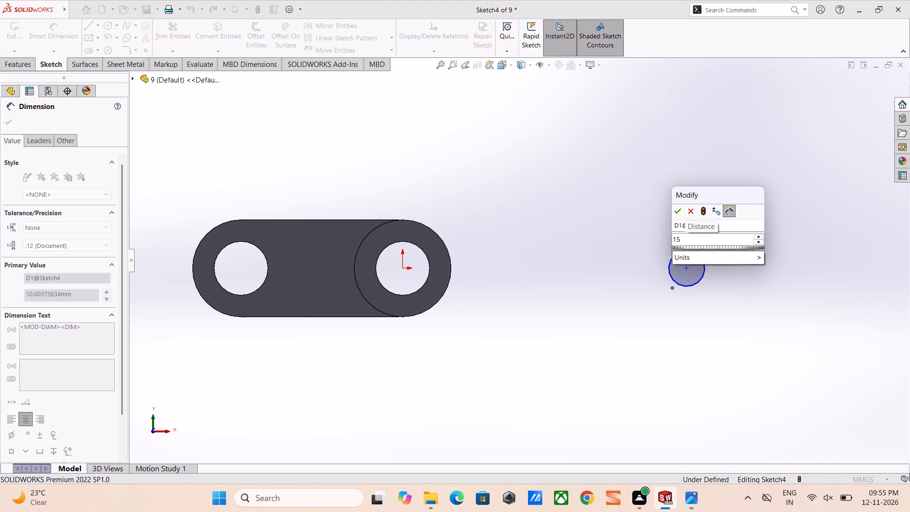
pyautogui.press('0')
pyautogui.press('BackSpace')
pyautogui.press('BackSpace')
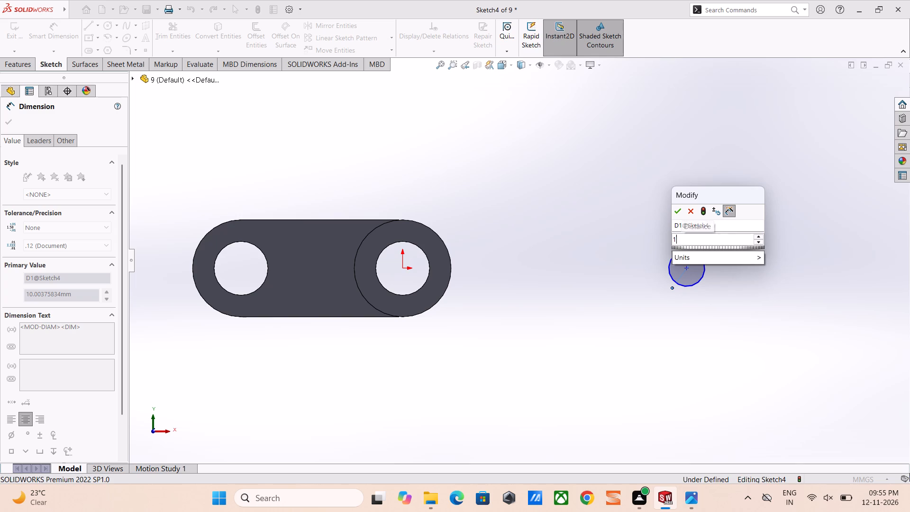
pyautogui.press('0')
pyautogui.press('Return')
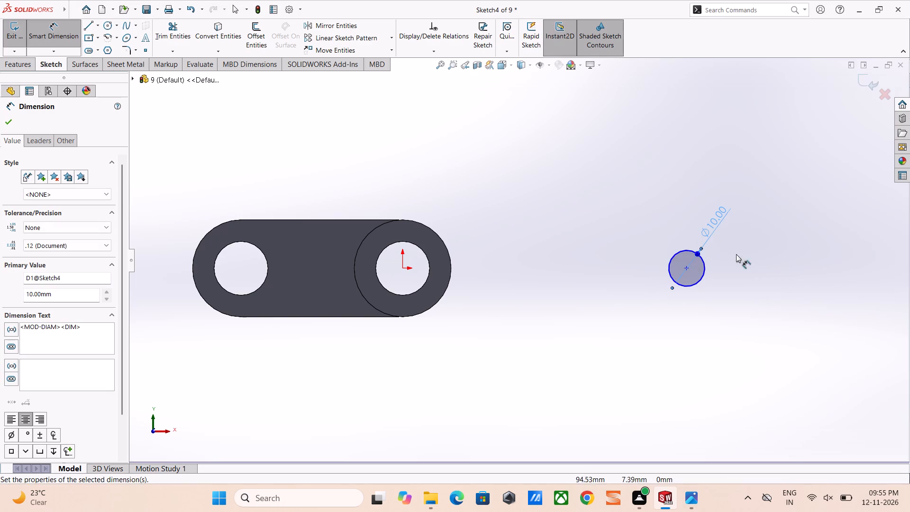
# Draw a larger circle concentric with the 10 mm circle and dimension its diameter to 15 mm.
pyautogui.click(104, 24)
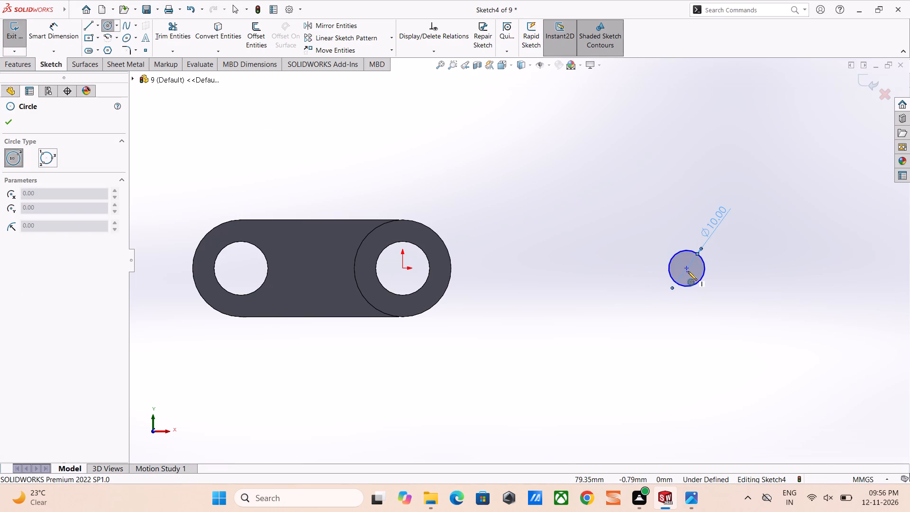
pyautogui.click(688, 268)
pyautogui.click(655, 294)
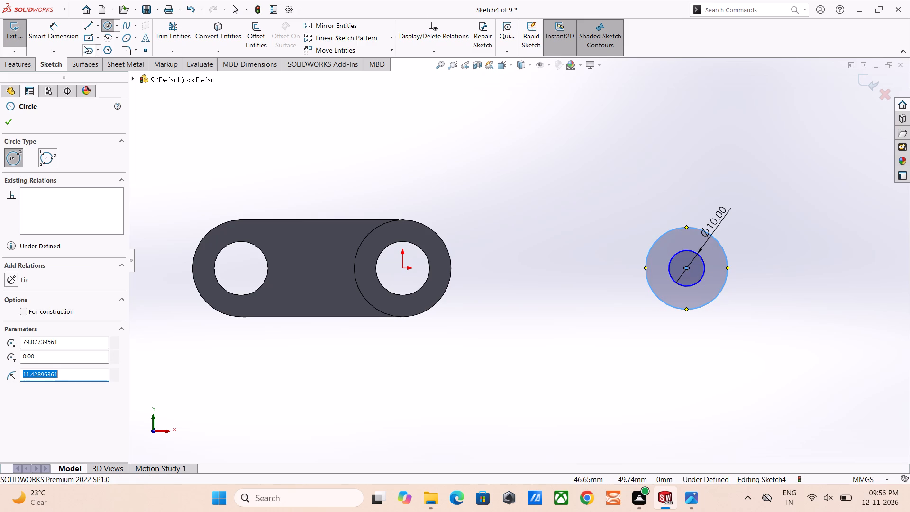
pyautogui.click(72, 39)
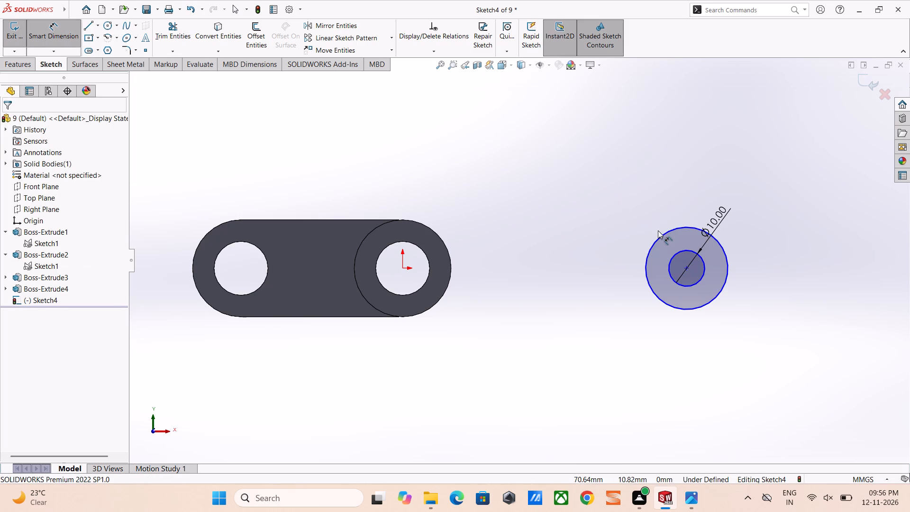
pyautogui.click(658, 236)
pyautogui.click(668, 205)
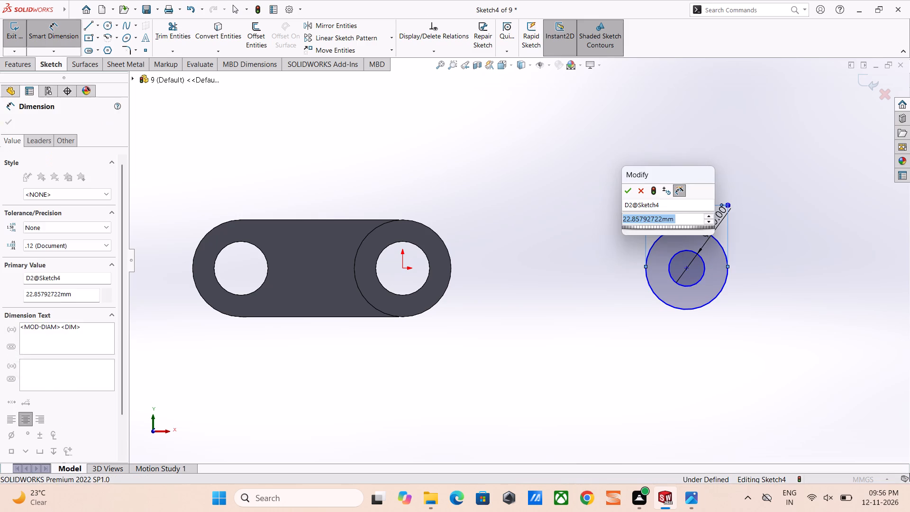
pyautogui.write('15')
pyautogui.press('Return')
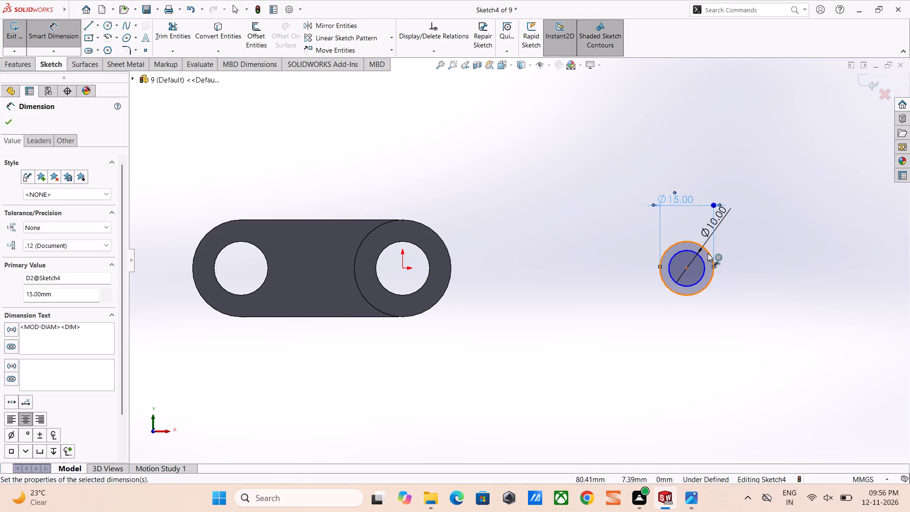
# Sketch a slightly sloping line about 90 mm long from above the hub to just above the 15 mm circle.
pyautogui.scroll(-1, 722, 263)
pyautogui.click(86, 27)
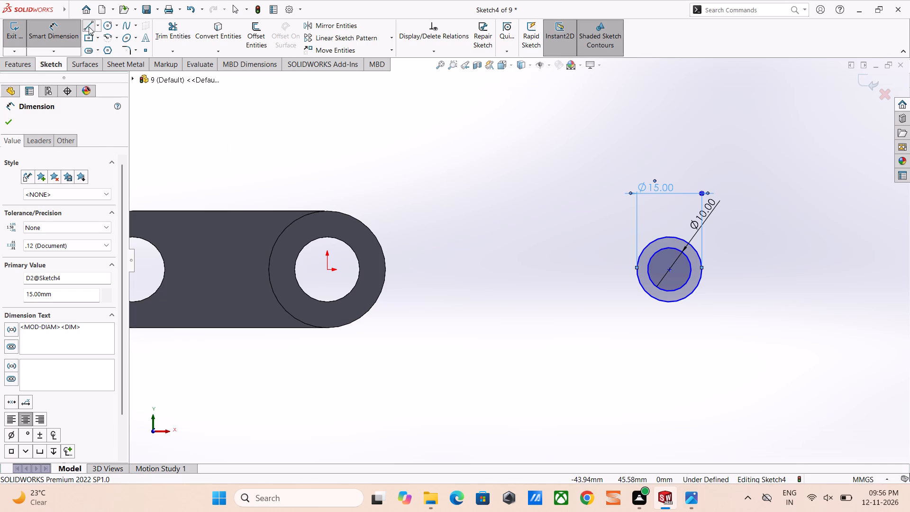
pyautogui.click(315, 194)
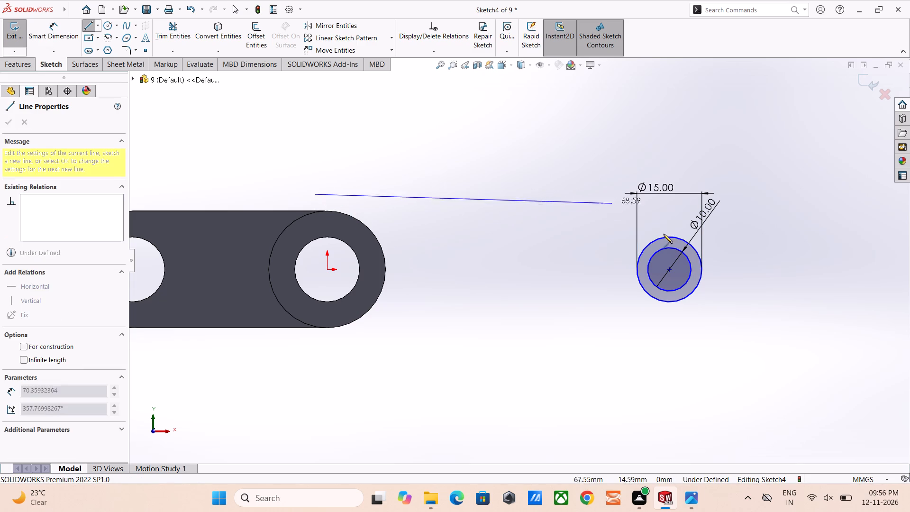
pyautogui.click(701, 235)
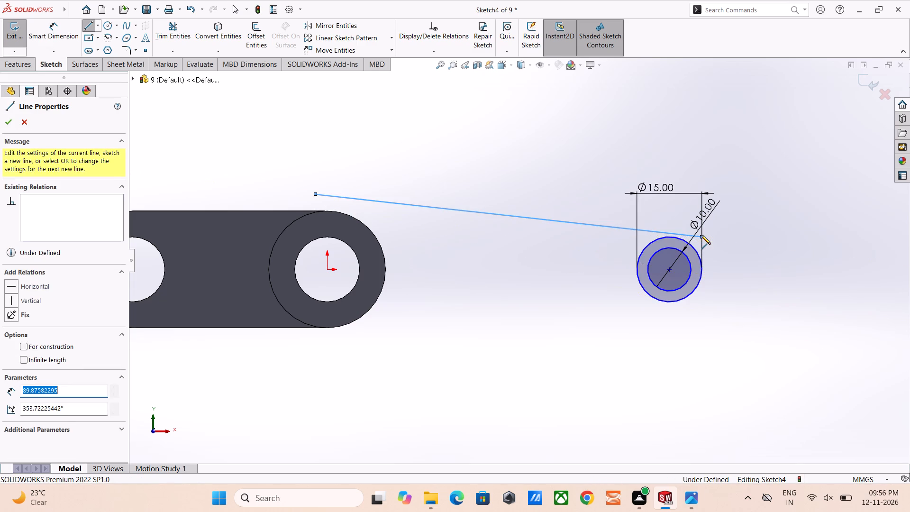
pyautogui.scroll(-3, 701, 235)
pyautogui.press('Escape')
# Add a Tangent relation between the sloping line and the 15 mm circle.
pyautogui.click(619, 237)
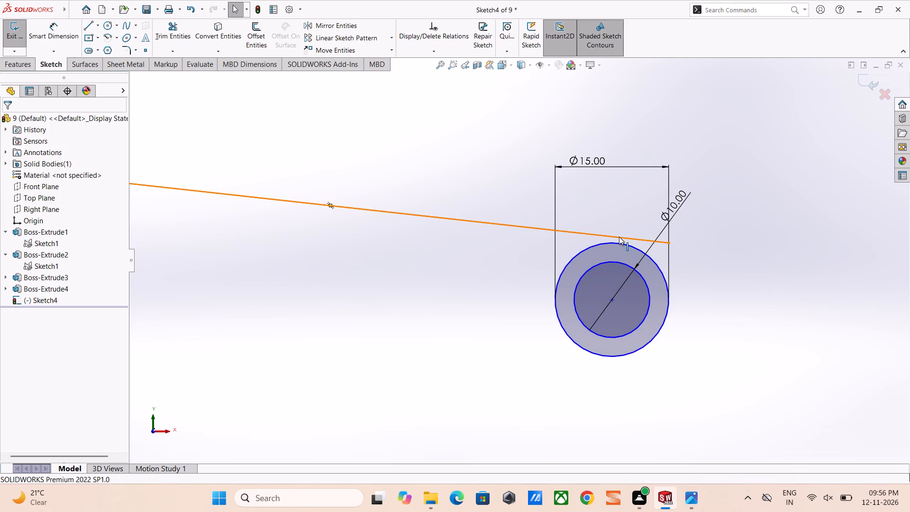
pyautogui.keyDown('ctrl'); pyautogui.click(616, 242); pyautogui.keyUp('ctrl')
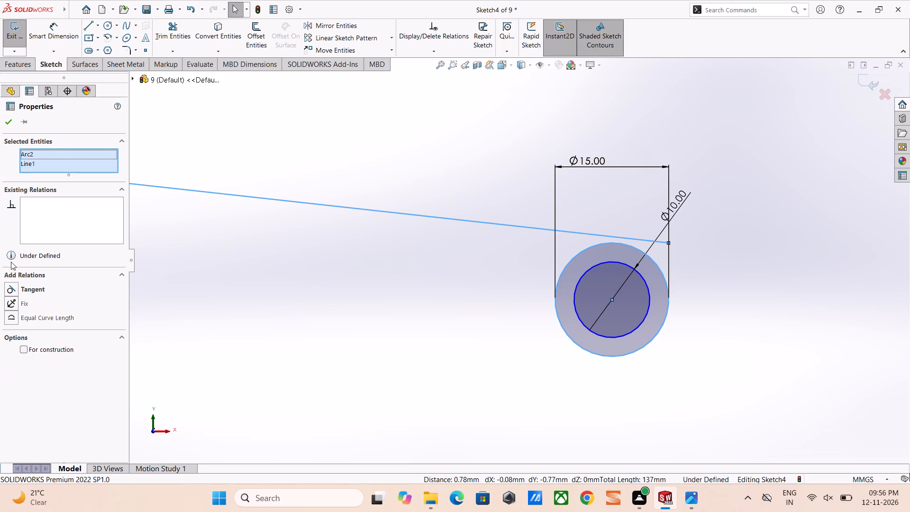
pyautogui.click(13, 285)
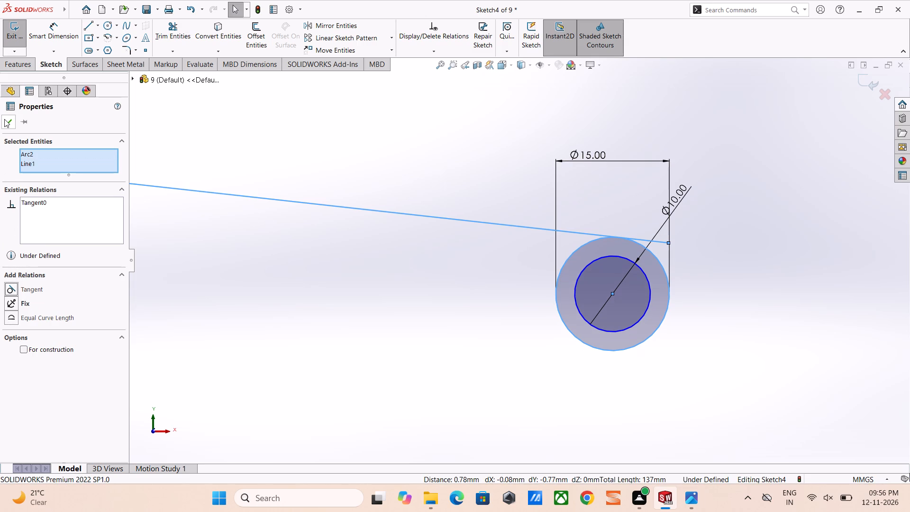
pyautogui.click(4, 119)
# Add a Tangent relation between the sloping line and the hub's outer circular edge.
pyautogui.scroll(3, 475, 230)
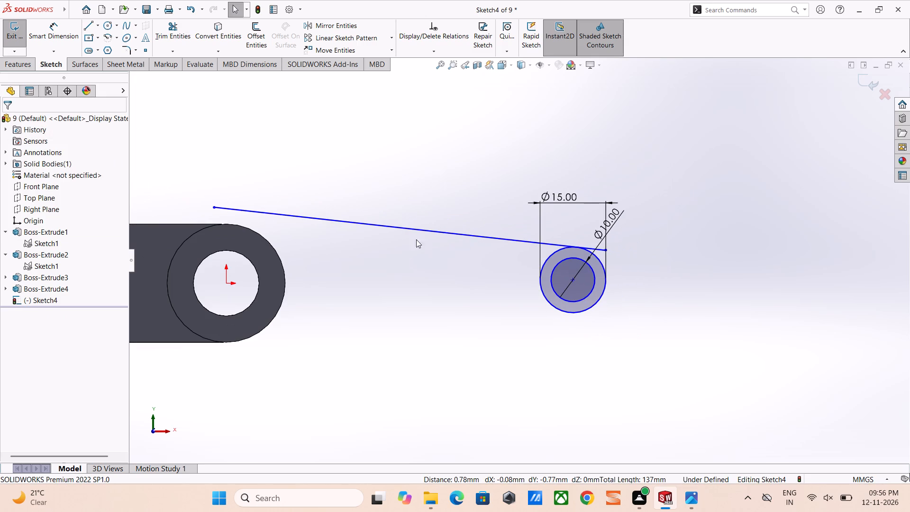
pyautogui.keyDown('ctrl'); pyautogui.click(281, 211); pyautogui.keyUp('ctrl')
pyautogui.keyDown('ctrl'); pyautogui.click(247, 228); pyautogui.keyUp('ctrl')
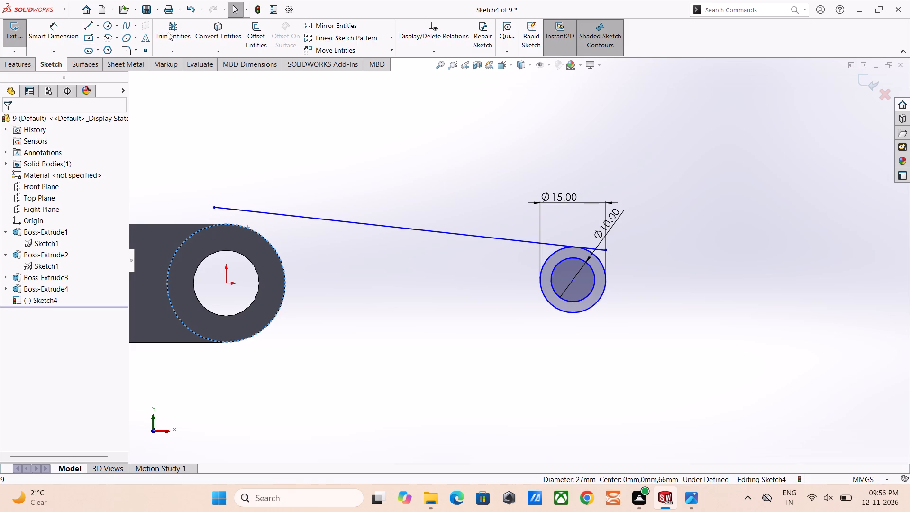
pyautogui.keyDown('ctrl'); pyautogui.click(265, 214); pyautogui.keyUp('ctrl')
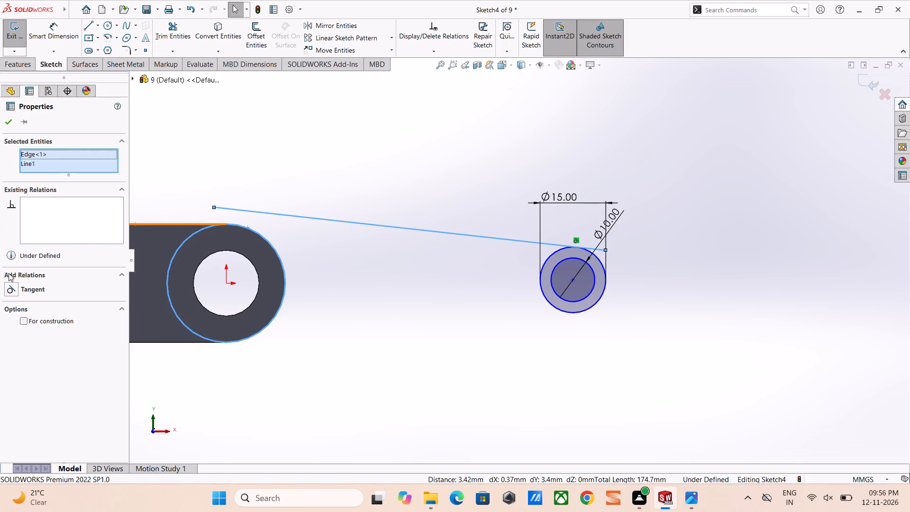
pyautogui.click(6, 287)
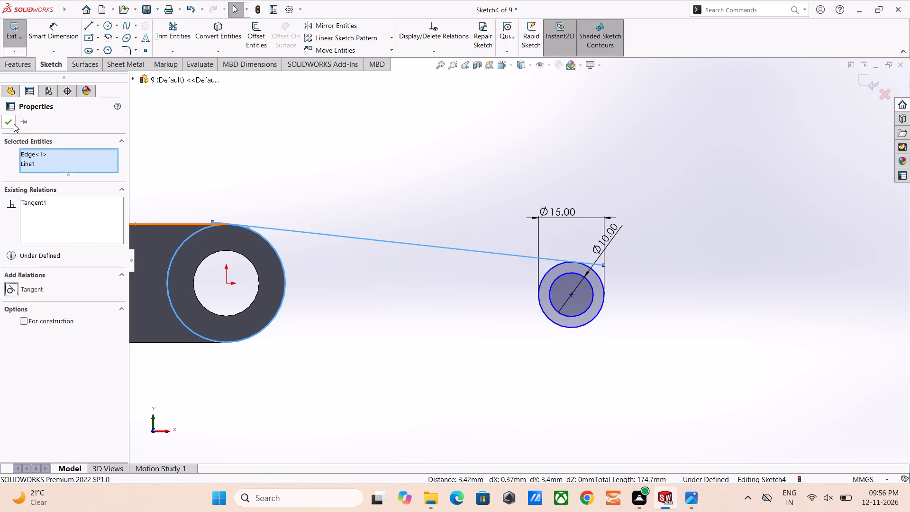
pyautogui.click(10, 123)
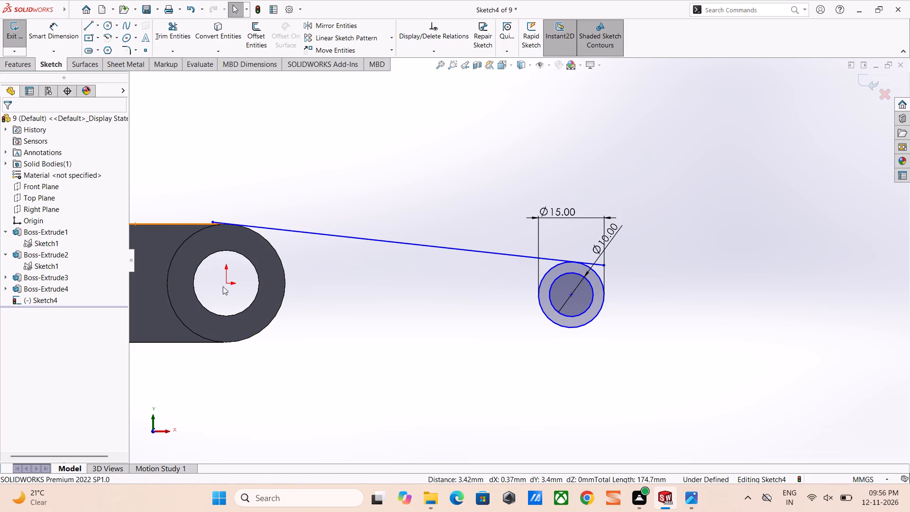
# Add a Horizontal relation between the origin and the centre of the two small circles.
pyautogui.keyDown('ctrl'); pyautogui.click(226, 282); pyautogui.keyUp('ctrl')
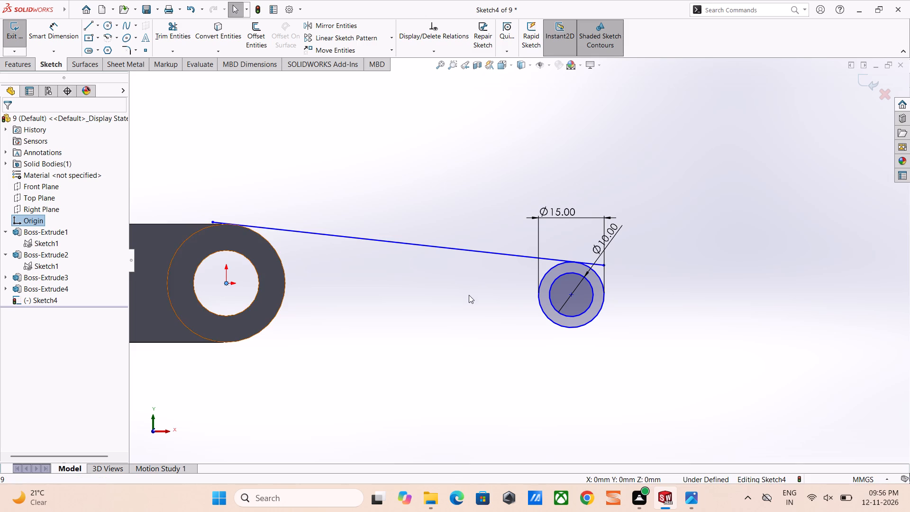
pyautogui.keyDown('ctrl'); pyautogui.click(572, 295); pyautogui.keyUp('ctrl')
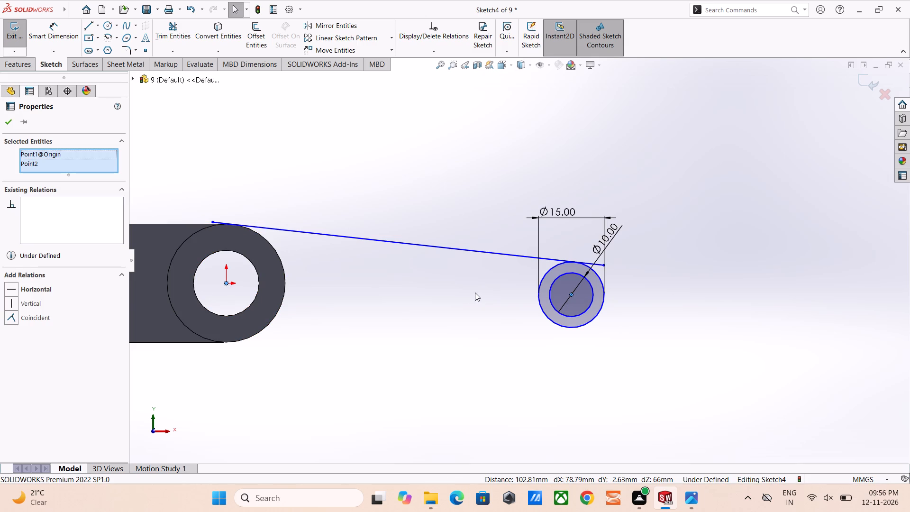
pyautogui.click(15, 290)
pyautogui.click(7, 123)
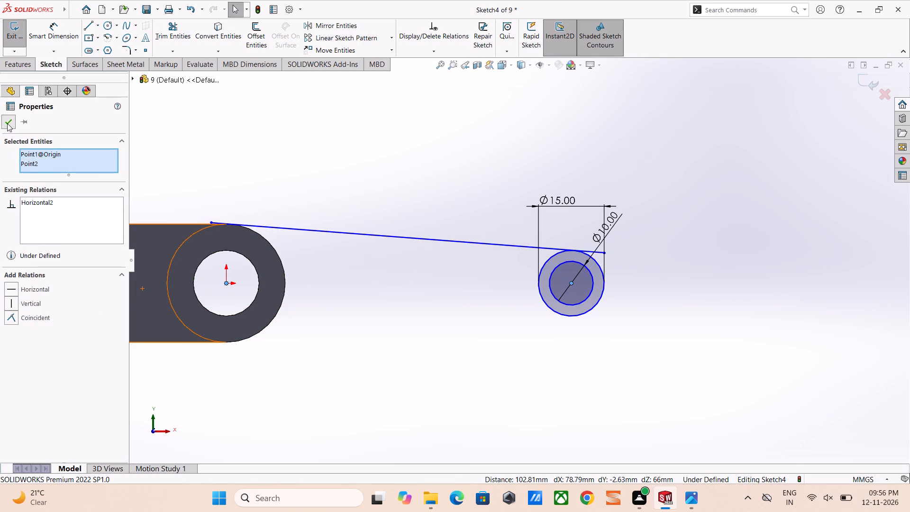
# Dimension the horizontal distance between the origin and the small circles' centre to 50 mm.
pyautogui.click(43, 38)
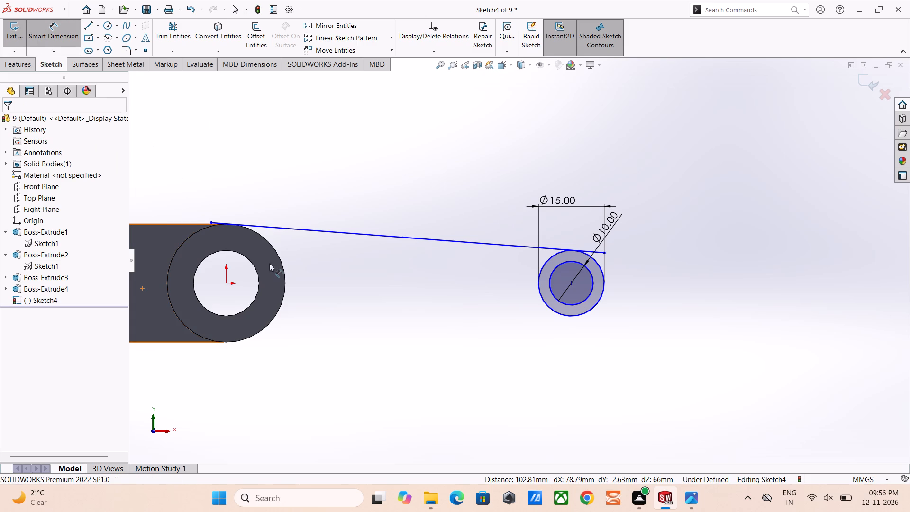
pyautogui.click(227, 284)
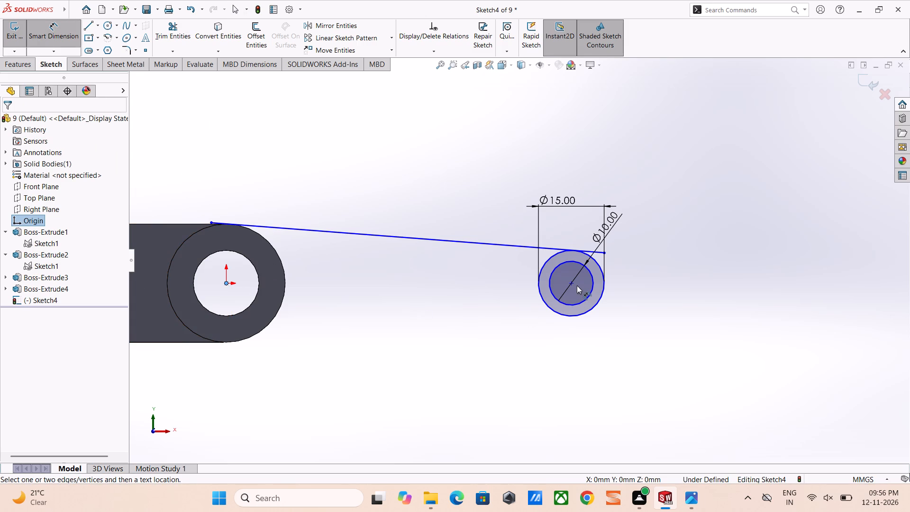
pyautogui.click(573, 282)
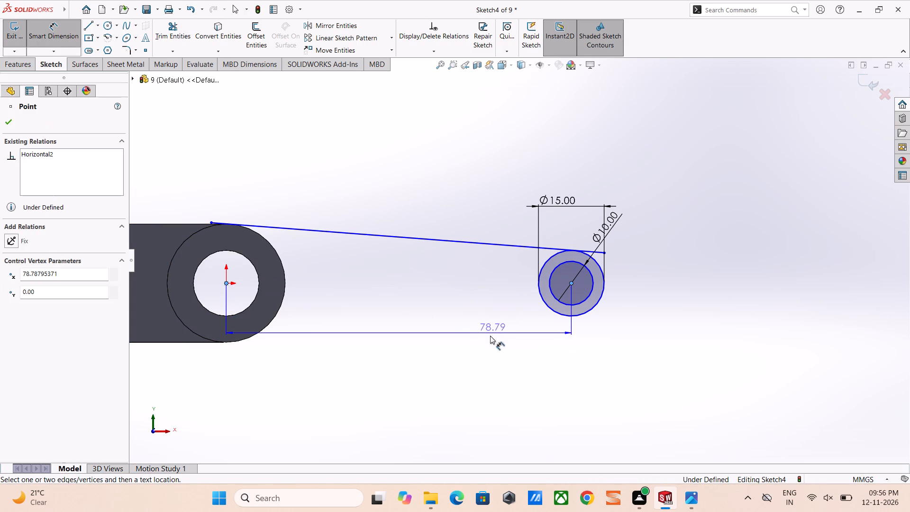
pyautogui.click(475, 392)
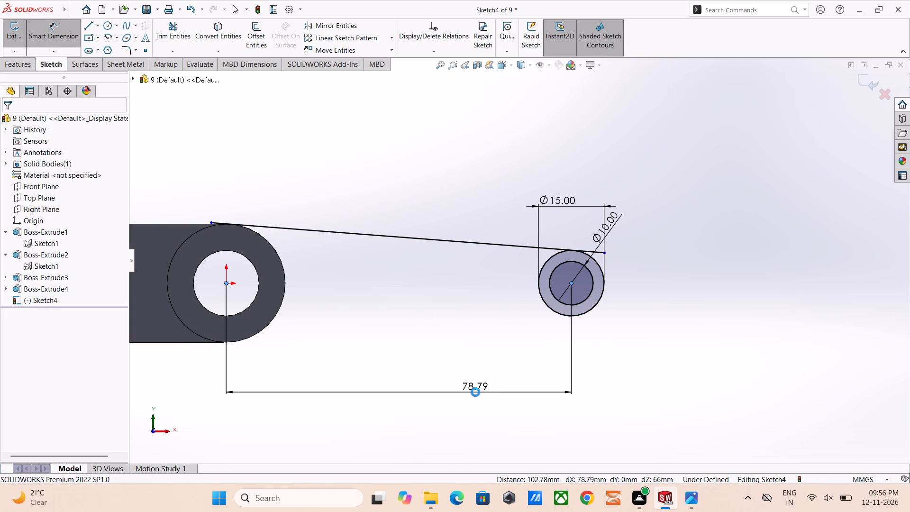
pyautogui.write('50')
pyautogui.press('Return')
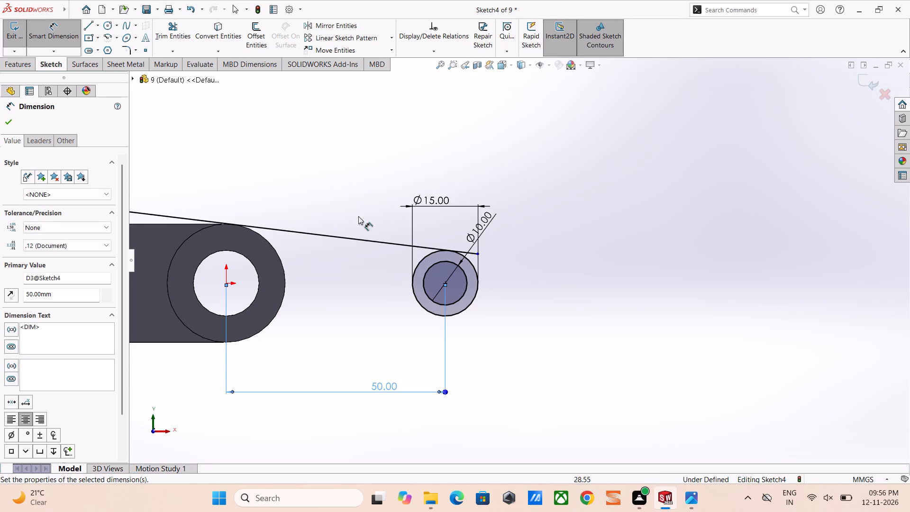
pyautogui.scroll(-2, 358, 237)
pyautogui.scroll(4, 346, 259)
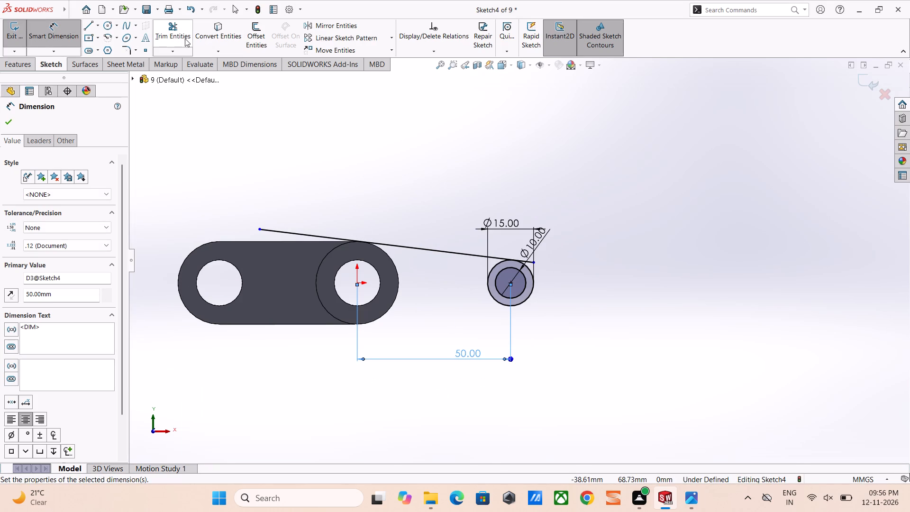
# Convert the hub's outer circular edge into a sketch circle.
pyautogui.click(185, 38)
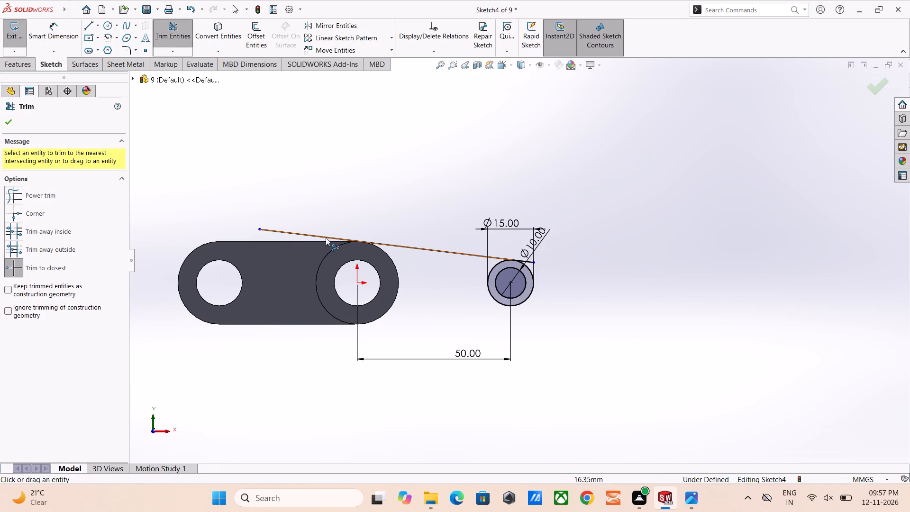
pyautogui.press('Escape')
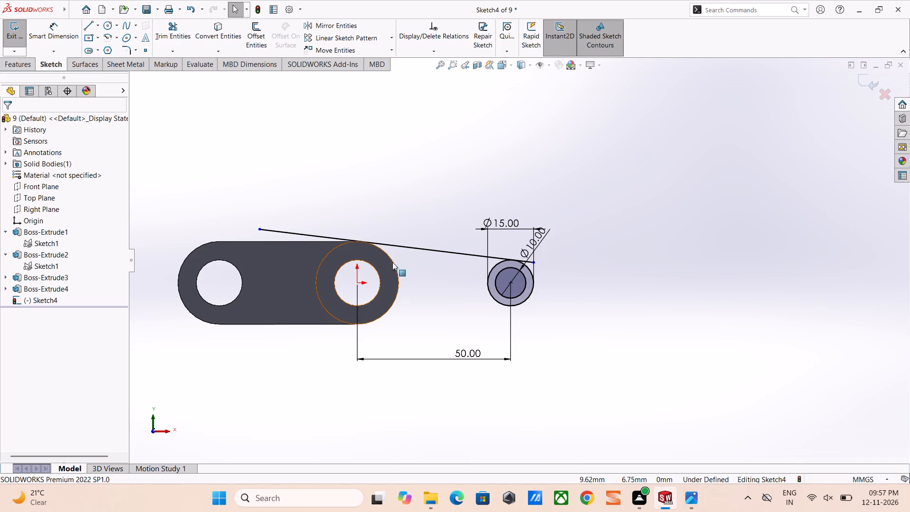
pyautogui.click(393, 261)
pyautogui.click(224, 34)
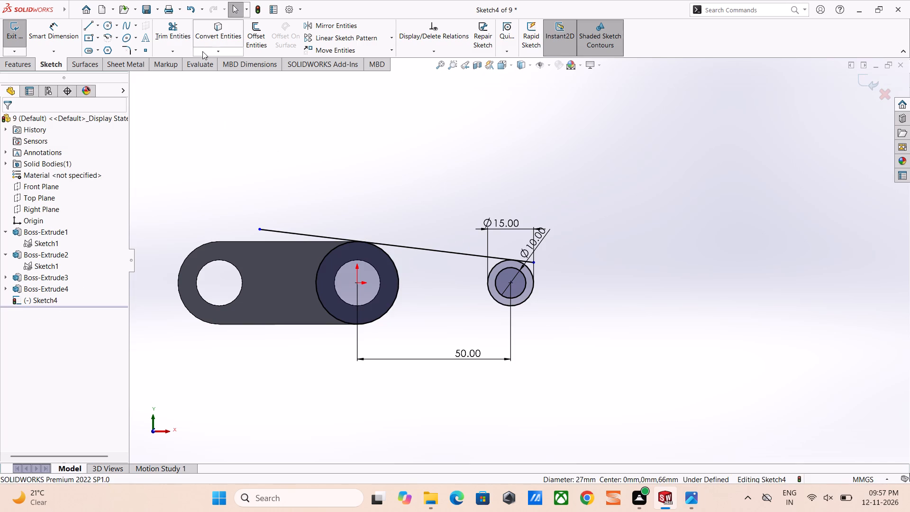
# Draw a horizontal centerline from the origin to the shared centre of the 10 mm and 15 mm circles.
pyautogui.click(98, 25)
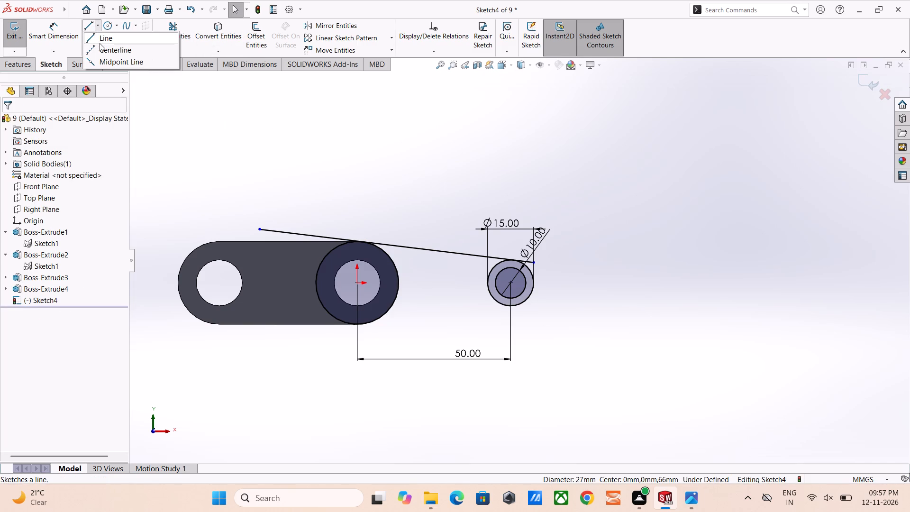
pyautogui.click(100, 48)
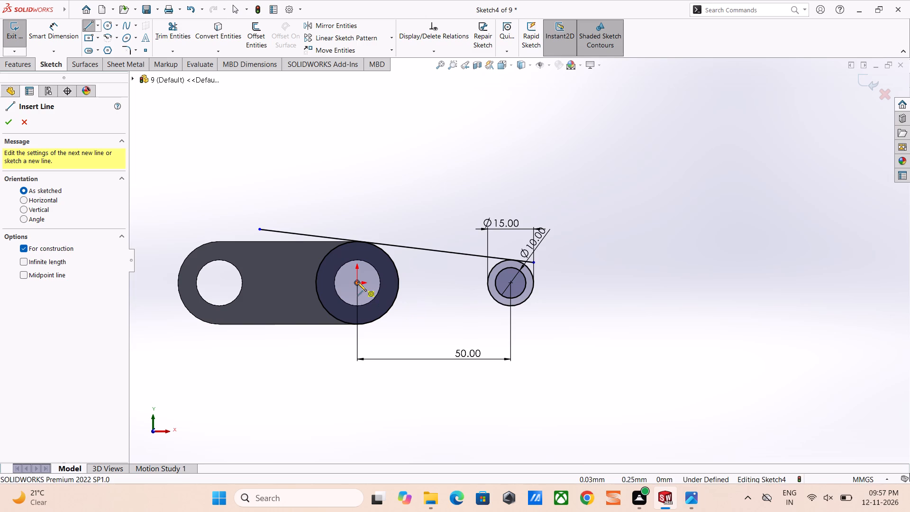
pyautogui.click(357, 282)
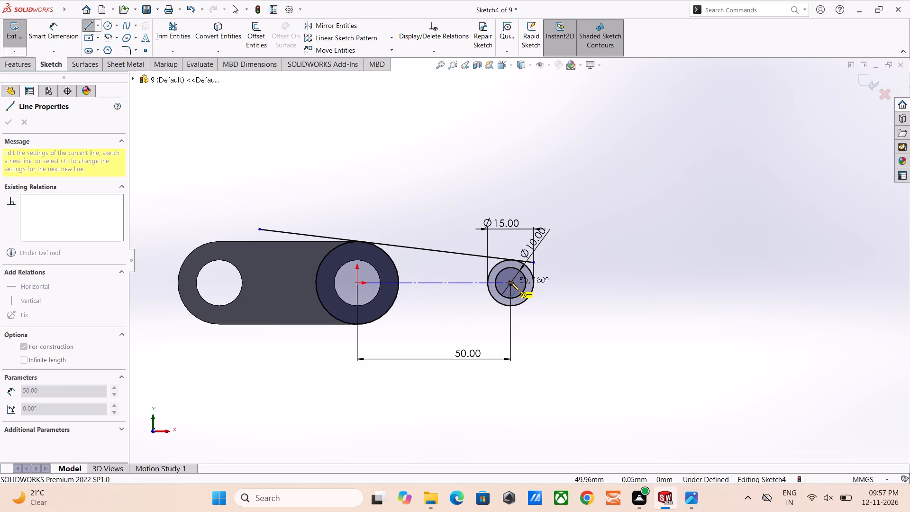
pyautogui.click(511, 283)
pyautogui.press('Escape')
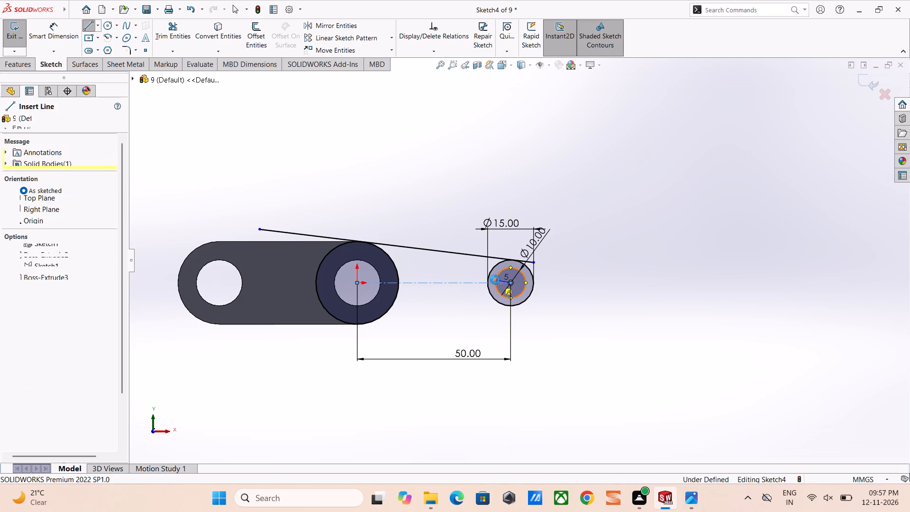
# Trim both overhanging ends of the sloping line back to its tangent points on the hub circle and the 15 mm circle.
pyautogui.click(164, 26)
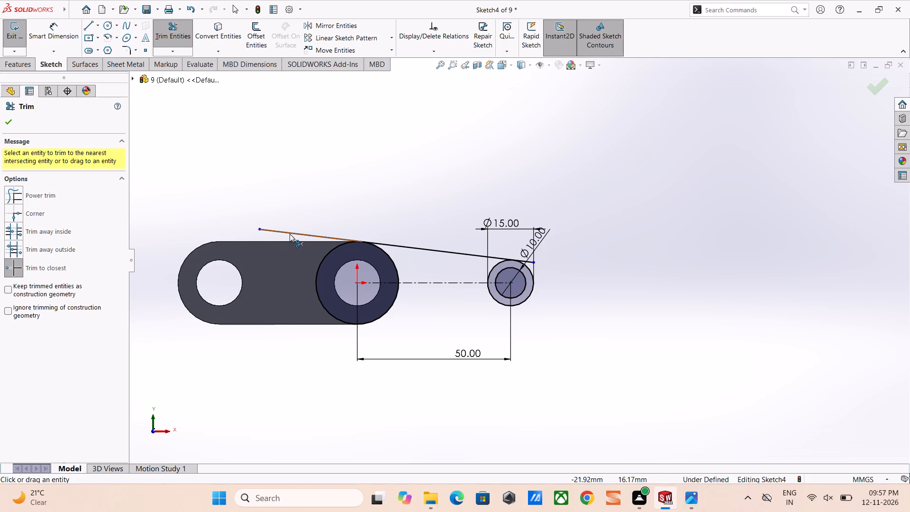
pyautogui.click(290, 234)
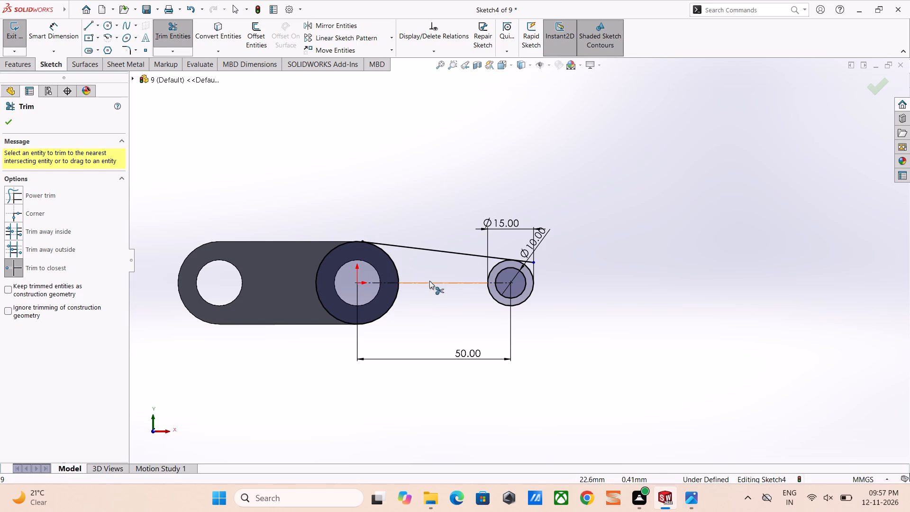
pyautogui.scroll(-1, 618, 317)
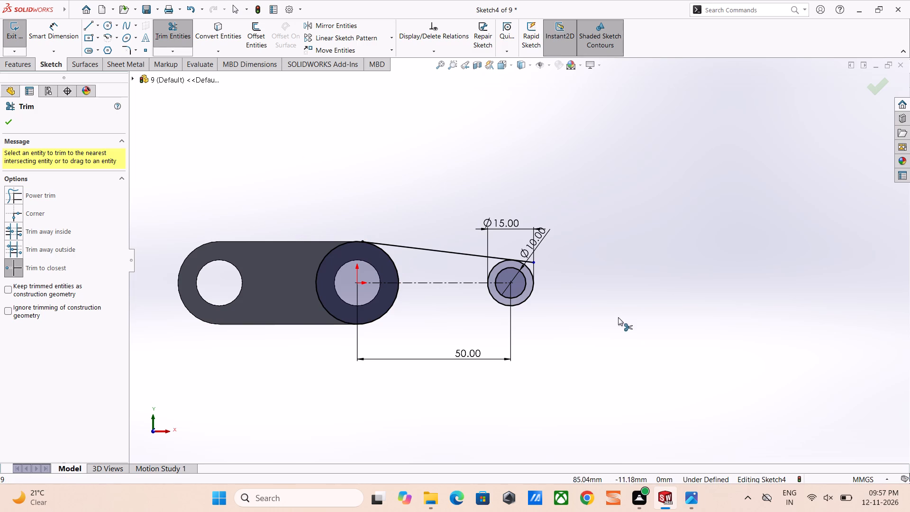
pyautogui.scroll(-1, 618, 317)
pyautogui.scroll(-4, 519, 259)
pyautogui.click(459, 217)
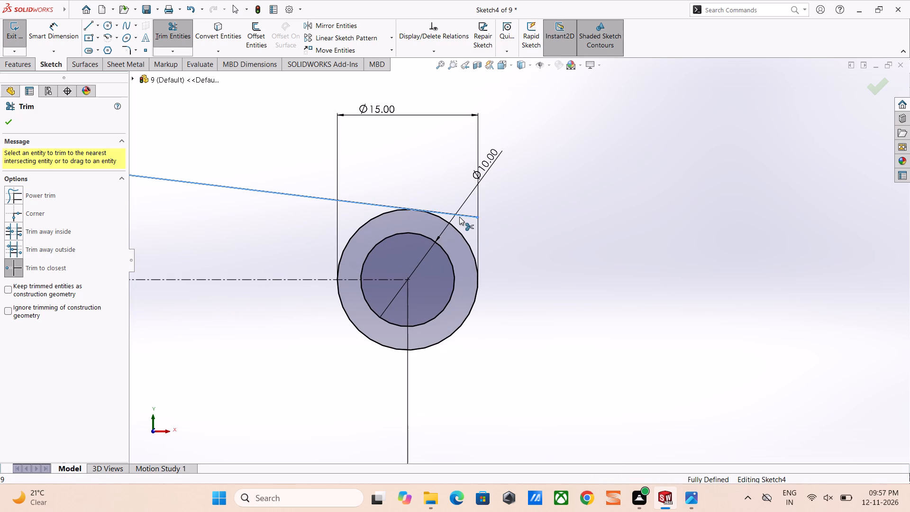
pyautogui.press('Escape')
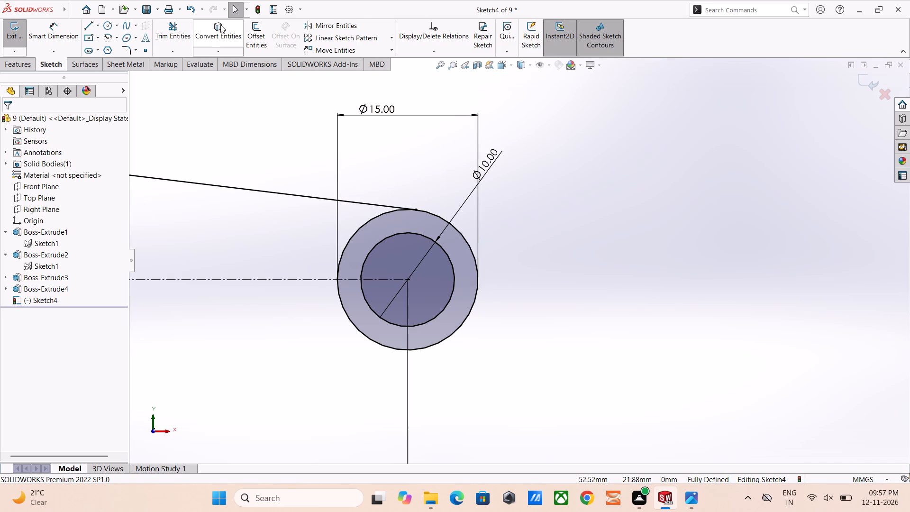
# Mirror the sloping tangent line about the horizontal centerline.
pyautogui.click(349, 27)
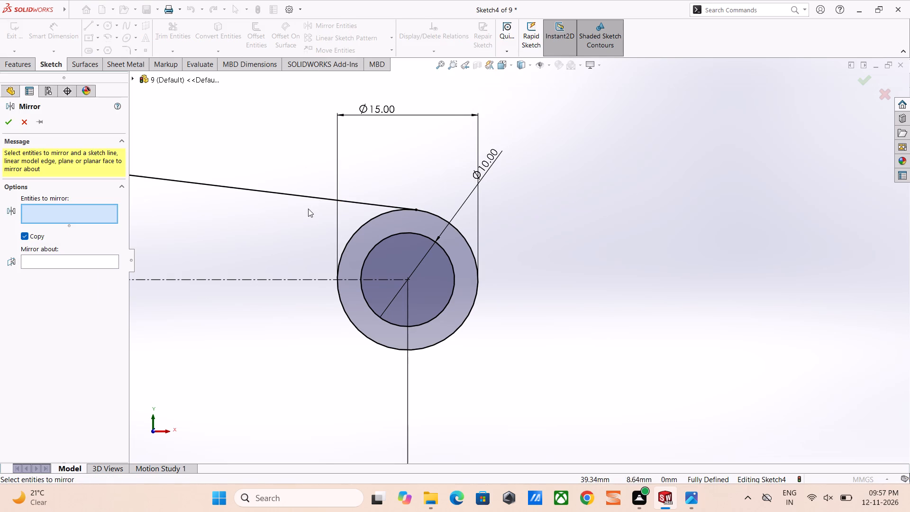
pyautogui.scroll(2, 303, 208)
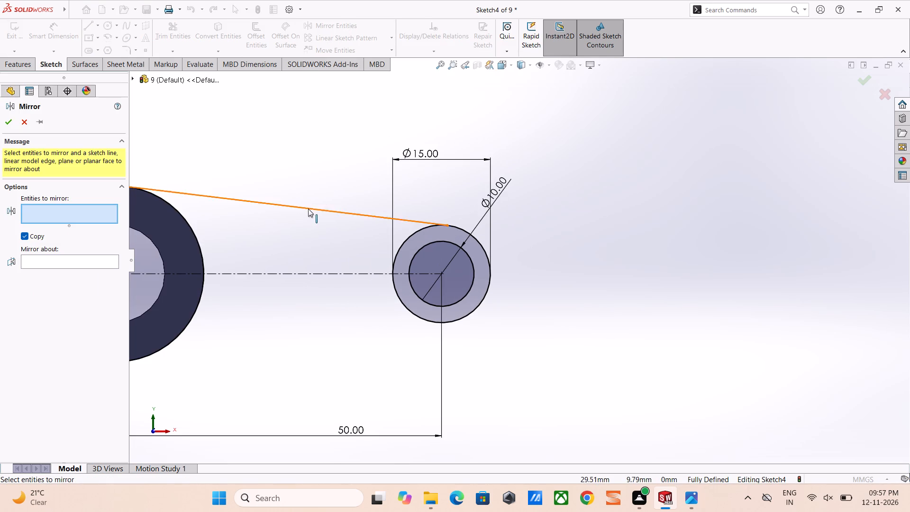
pyautogui.scroll(6, 308, 209)
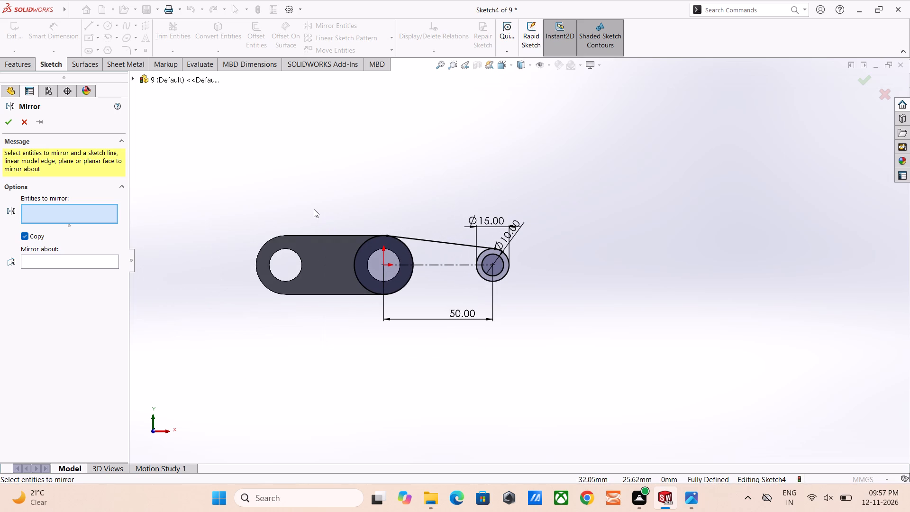
pyautogui.scroll(1, 314, 209)
pyautogui.scroll(-1, 393, 242)
pyautogui.scroll(-5, 507, 249)
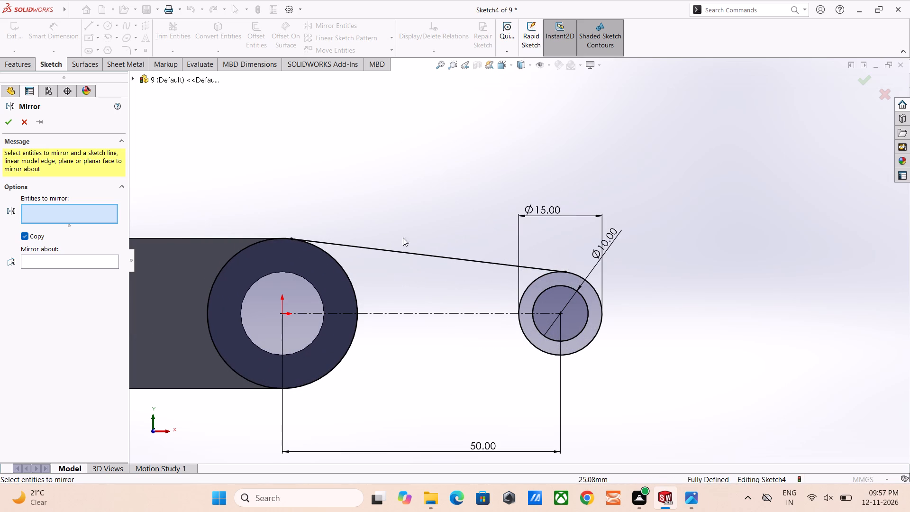
pyautogui.click(352, 246)
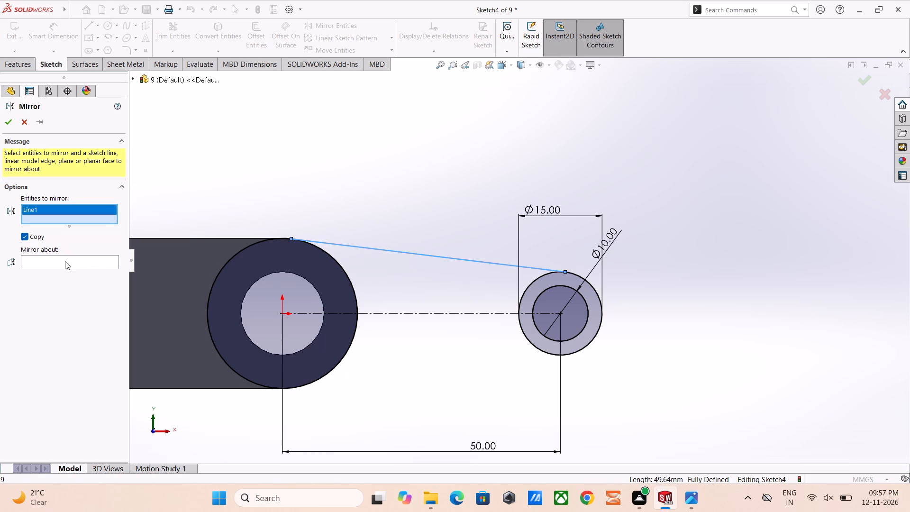
pyautogui.click(65, 261)
pyautogui.click(429, 312)
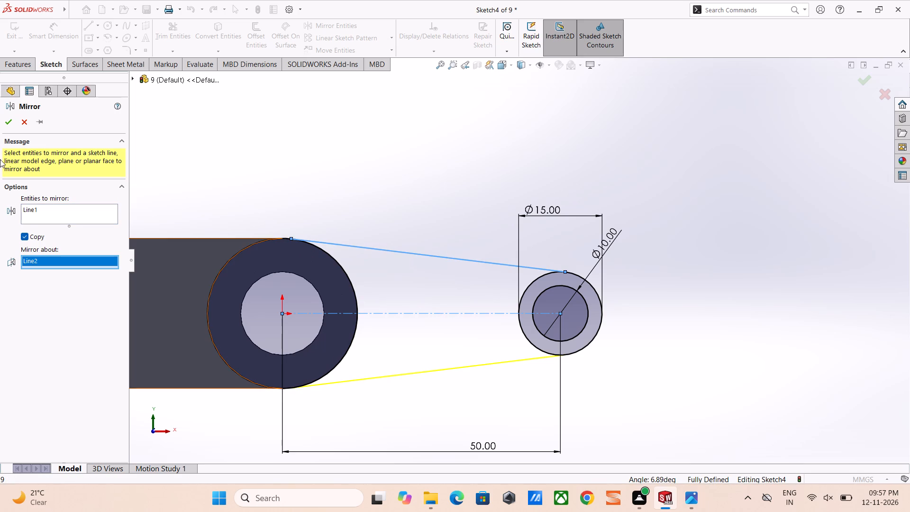
pyautogui.click(11, 123)
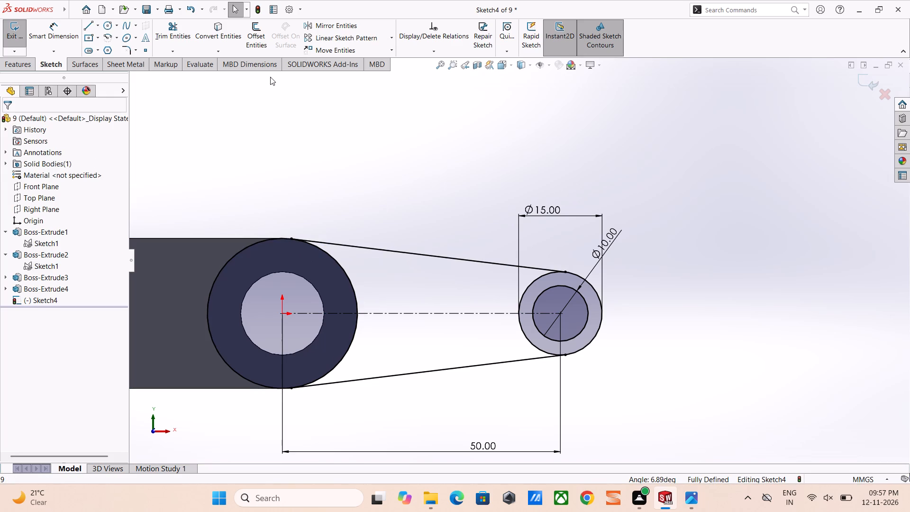
# Trim the hub circle's arc facing away from the small eye and the 15 mm circle's inner arcs to close the tapered arm profile.
pyautogui.click(162, 23)
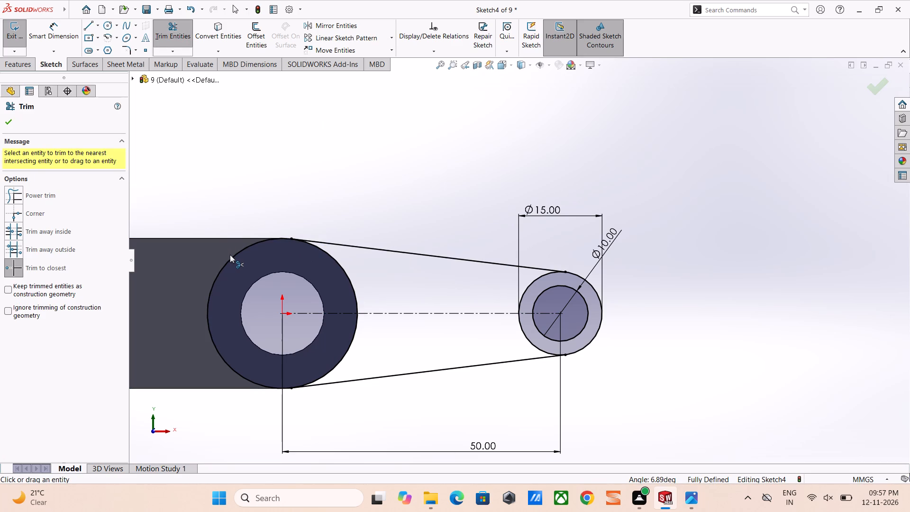
pyautogui.click(230, 258)
pyautogui.scroll(-1, 423, 271)
pyautogui.scroll(-1, 532, 278)
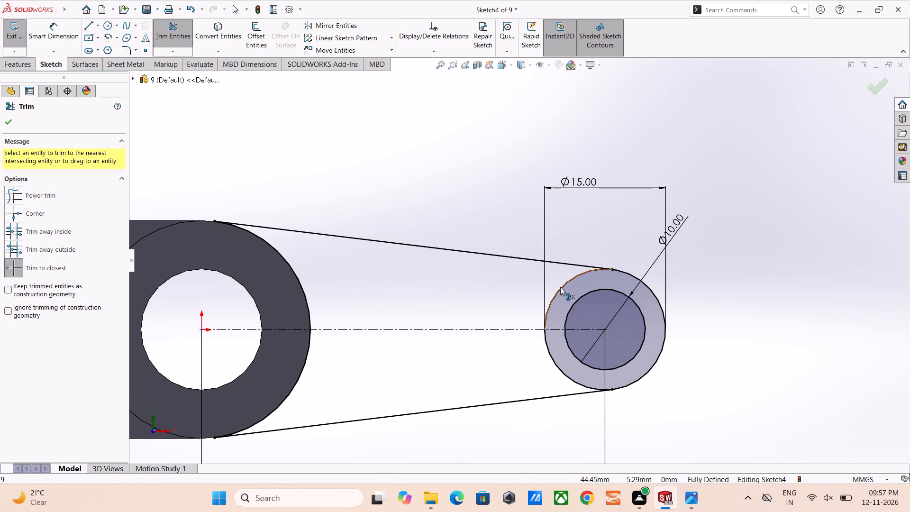
pyautogui.click(560, 287)
pyautogui.click(555, 366)
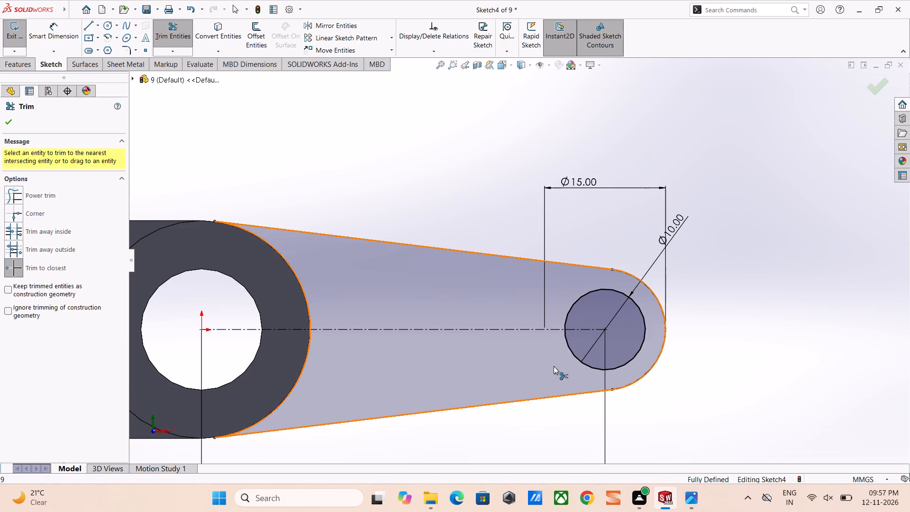
# Start a blind boss extrusion of the arm profile from a 2 mm offset, reversing both the offset and the extrusion direction down along the hub.
pyautogui.scroll(2, 529, 345)
pyautogui.moveTo(484, 312); pyautogui.dragTo(476, 269, button='middle')
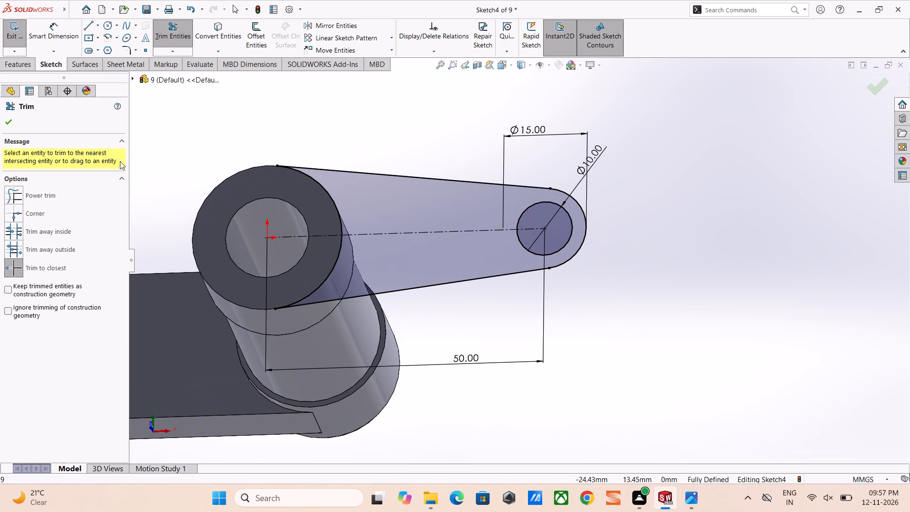
pyautogui.click(18, 62)
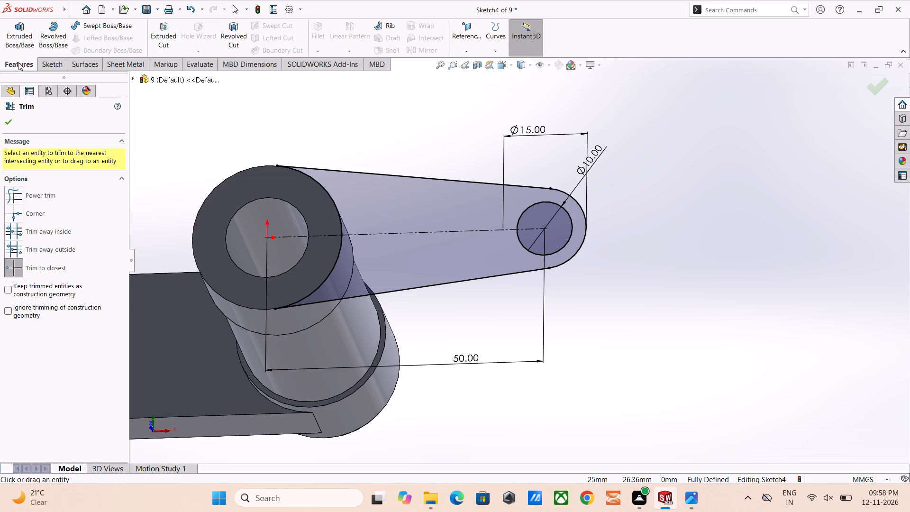
pyautogui.click(29, 47)
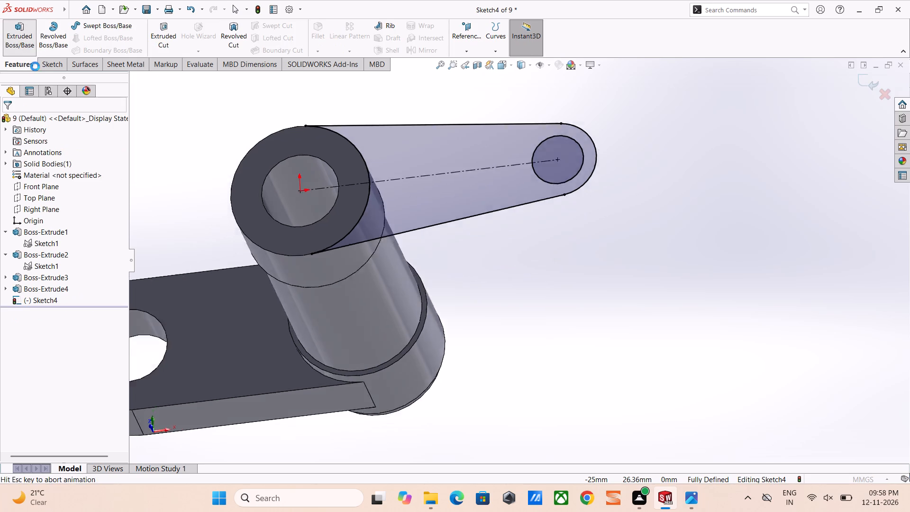
pyautogui.click(68, 153)
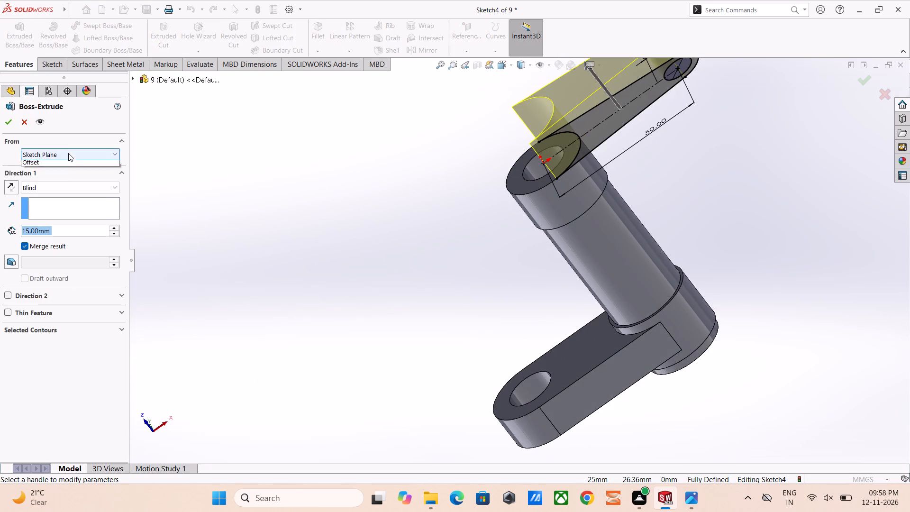
pyautogui.click(47, 191)
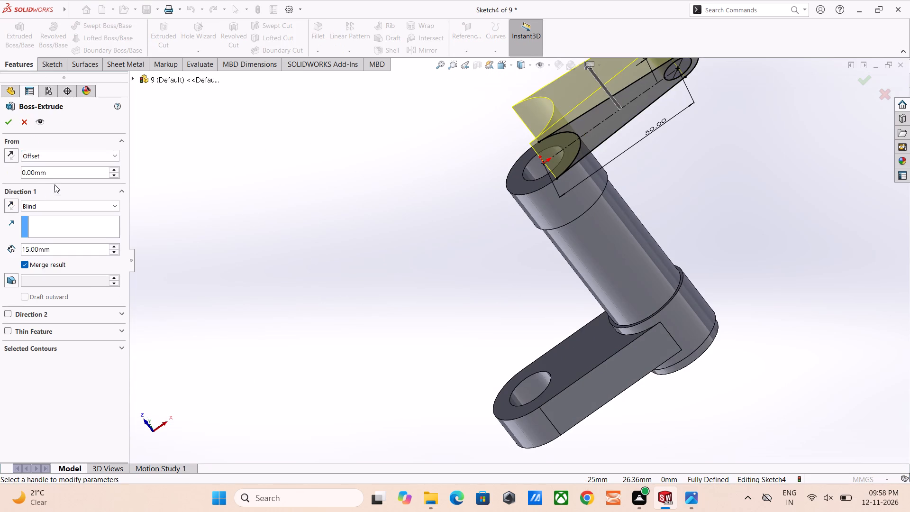
pyautogui.doubleClick(66, 175)
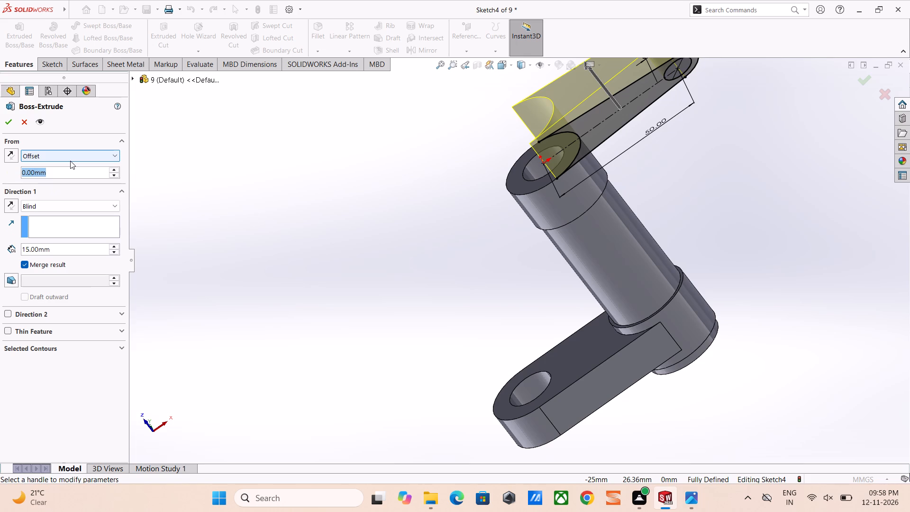
pyautogui.press('2')
pyautogui.press('Return')
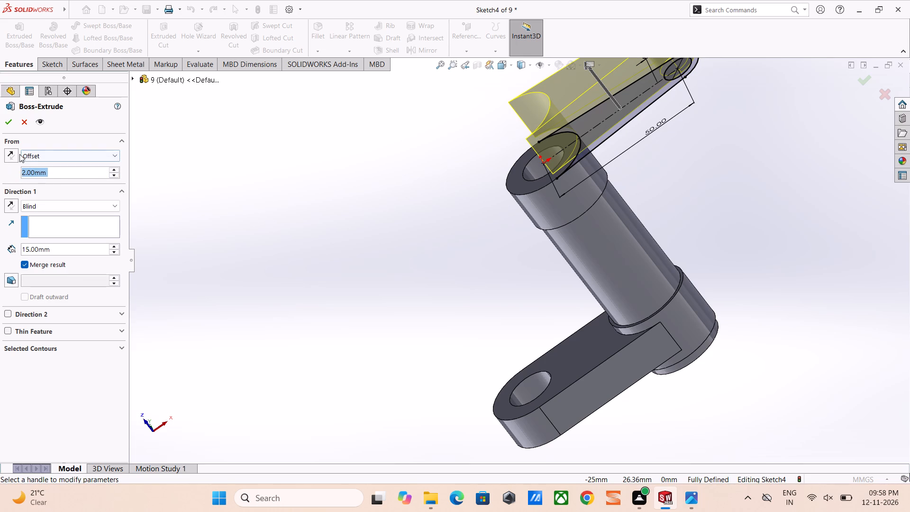
pyautogui.click(16, 153)
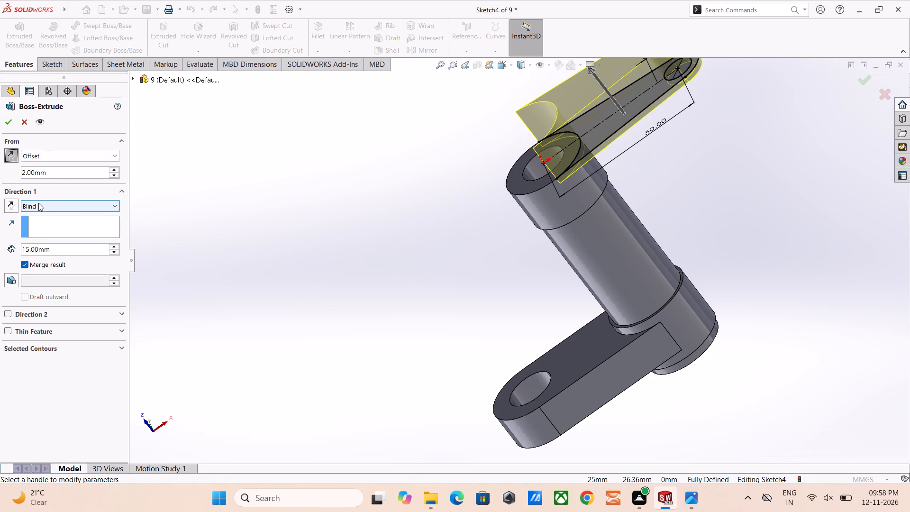
pyautogui.click(14, 206)
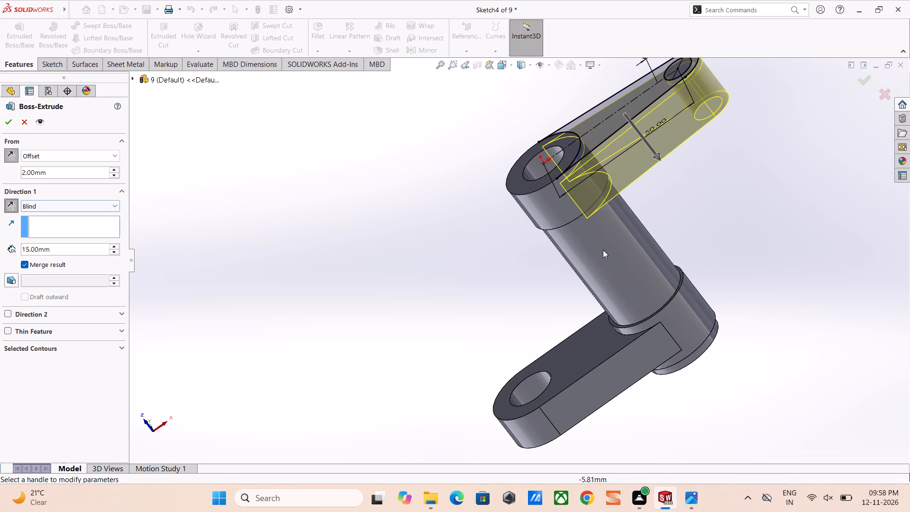
# Set the arm's extrusion depth to 10 mm and complete the merged boss extrusion.
pyautogui.scroll(-2, 573, 65)
pyautogui.moveTo(638, 166); pyautogui.dragTo(608, 82, button='middle')
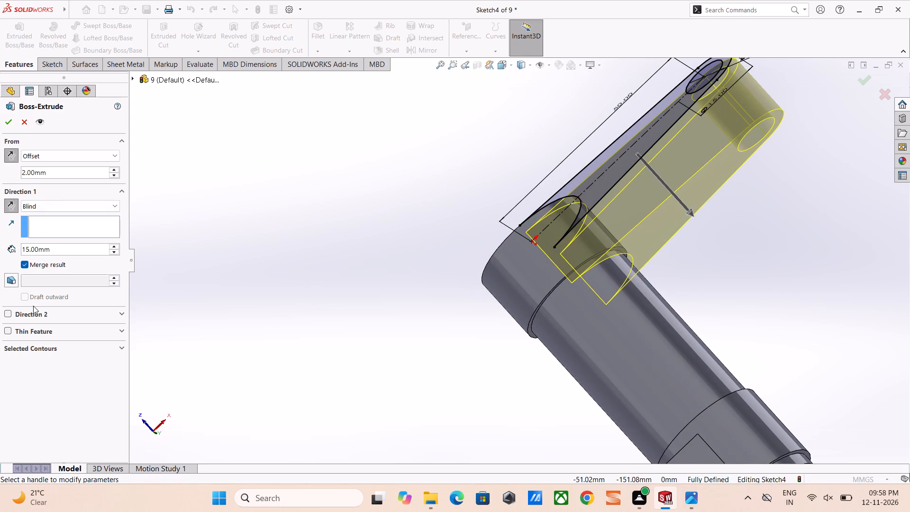
pyautogui.doubleClick(58, 247)
pyautogui.write('10')
pyautogui.press('Return')
pyautogui.scroll(-1, 774, 50)
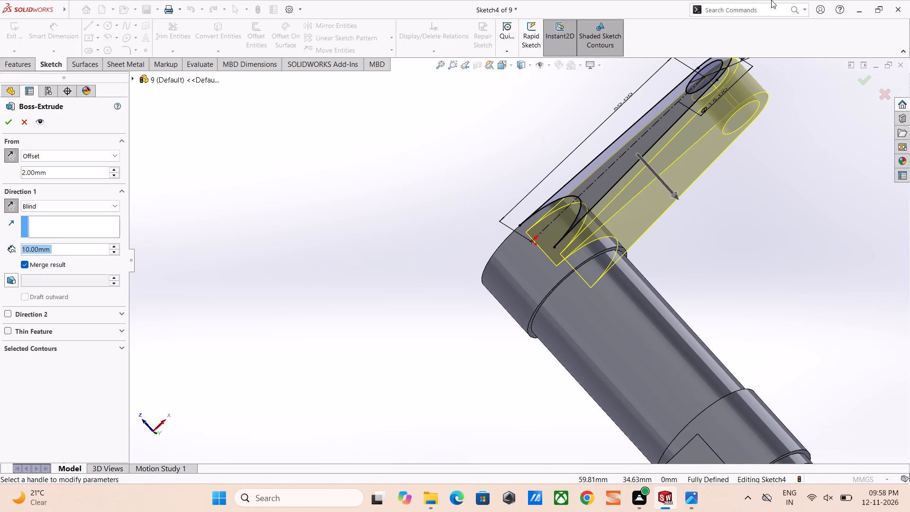
pyautogui.scroll(1, 747, 130)
pyautogui.moveTo(711, 116); pyautogui.dragTo(725, 213, button='middle')
pyautogui.scroll(-3, 629, 115)
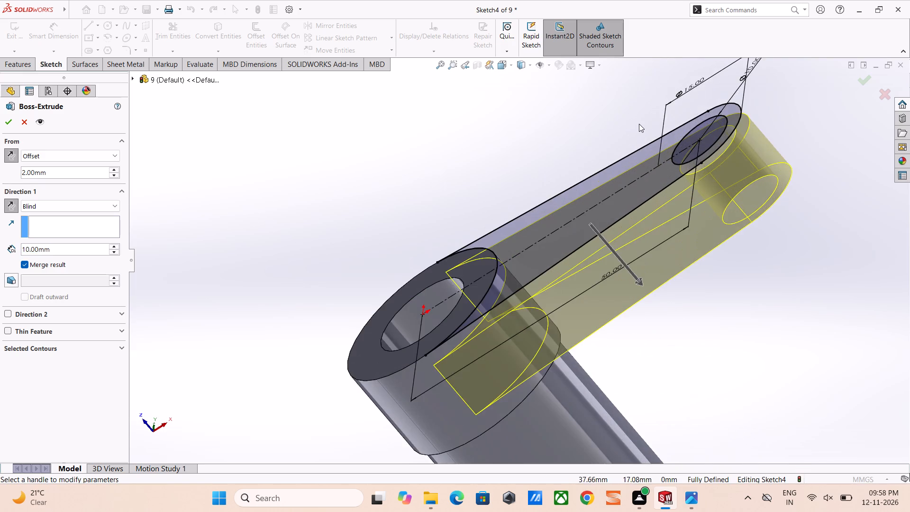
pyautogui.moveTo(642, 127); pyautogui.dragTo(679, 166, button='middle')
pyautogui.click(8, 121)
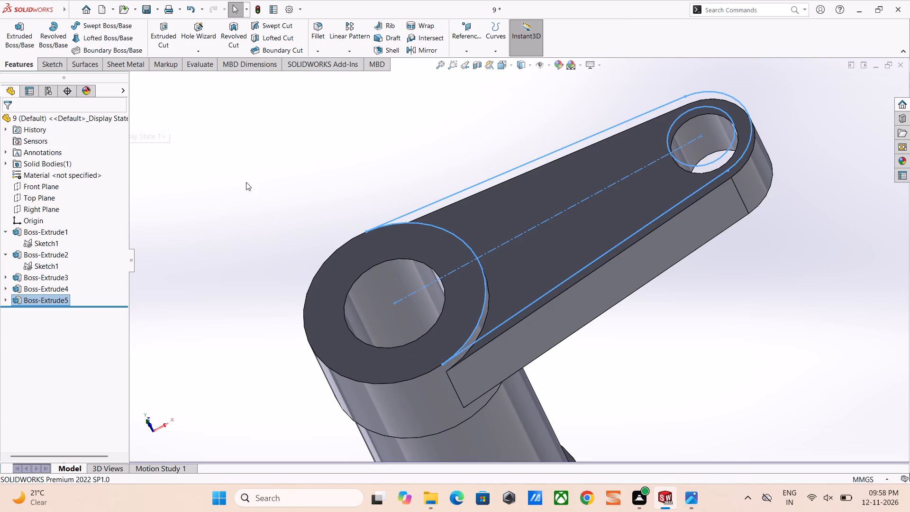
# Examine the finished crank from all sides, checking the hub, the tapered upper arm and the lower arm.
pyautogui.click(246, 182)
pyautogui.scroll(1, 416, 176)
pyautogui.moveTo(415, 175); pyautogui.dragTo(261, 250, button='middle')
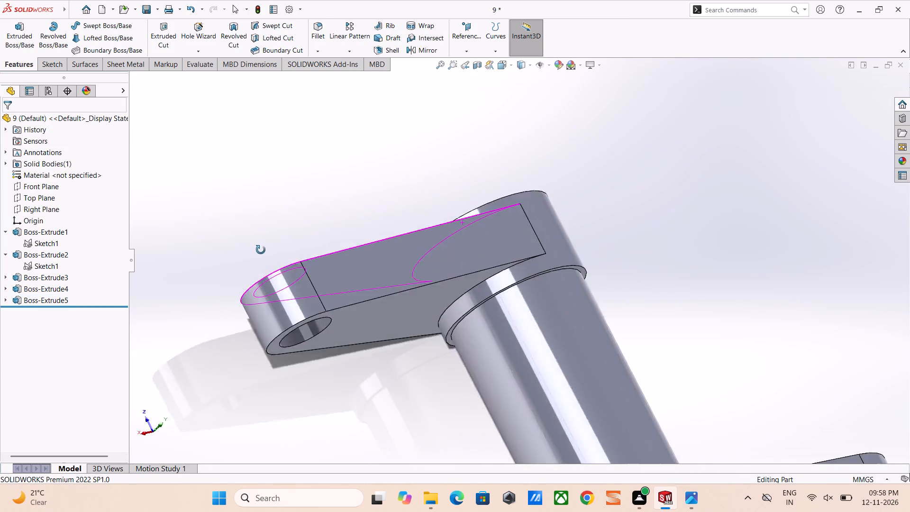
pyautogui.moveTo(261, 250); pyautogui.dragTo(546, 311, button='middle')
pyautogui.scroll(3, 520, 277)
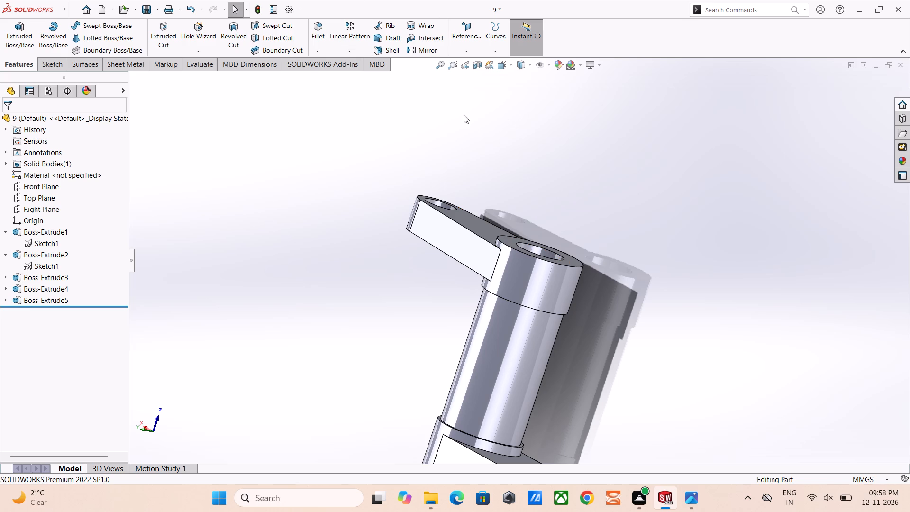
pyautogui.scroll(3, 600, 295)
pyautogui.moveTo(598, 289); pyautogui.dragTo(530, 393, button='middle')
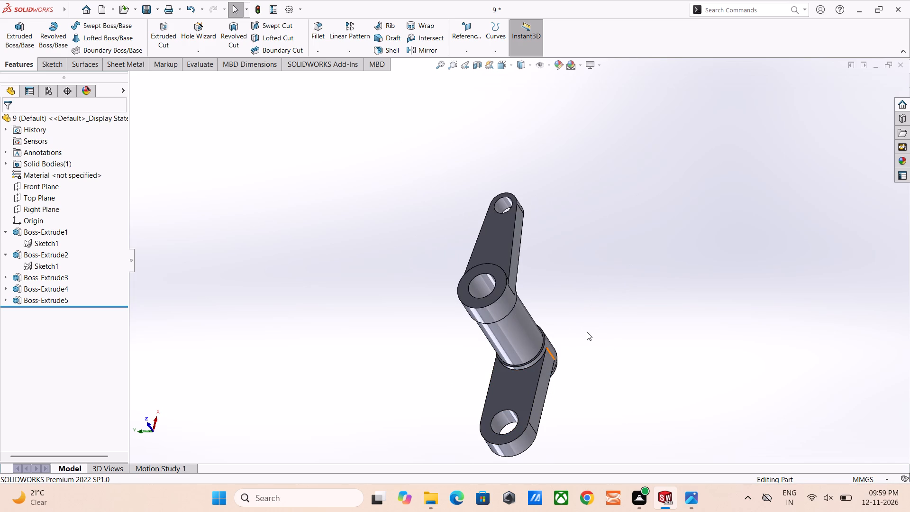
pyautogui.scroll(1, 572, 328)
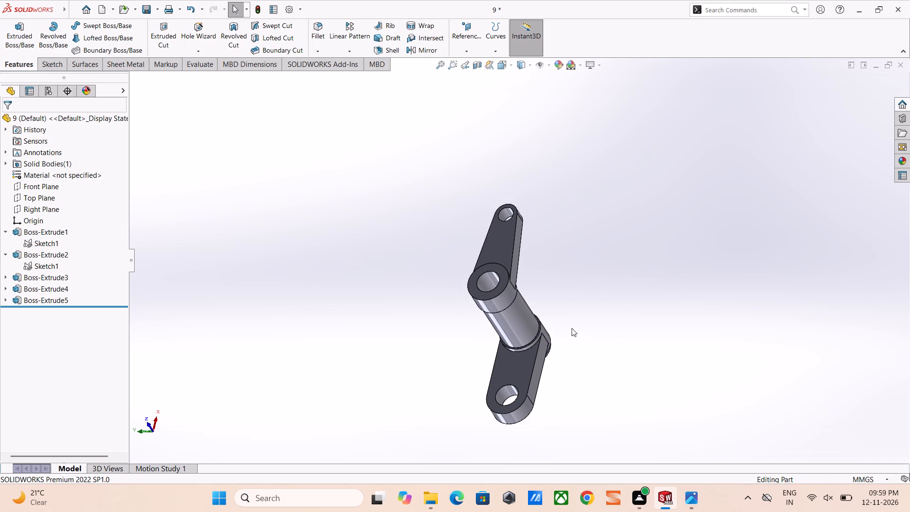
pyautogui.moveTo(587, 326); pyautogui.dragTo(562, 223, button='middle')
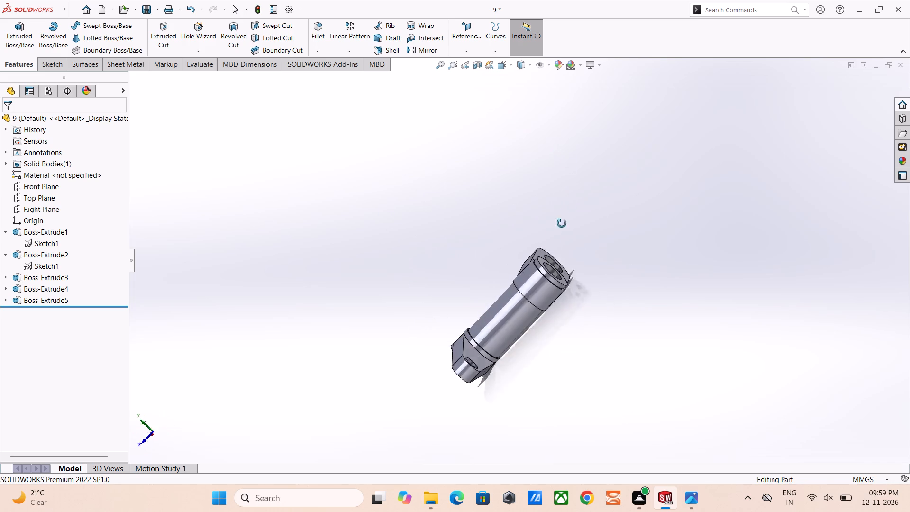
pyautogui.moveTo(562, 223); pyautogui.dragTo(554, 237, button='middle')
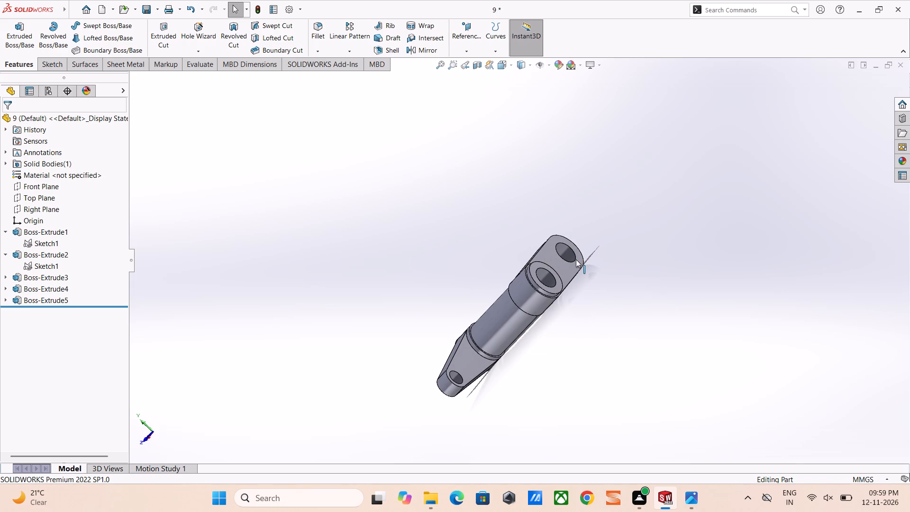
pyautogui.moveTo(571, 263); pyautogui.dragTo(416, 192, button='middle')
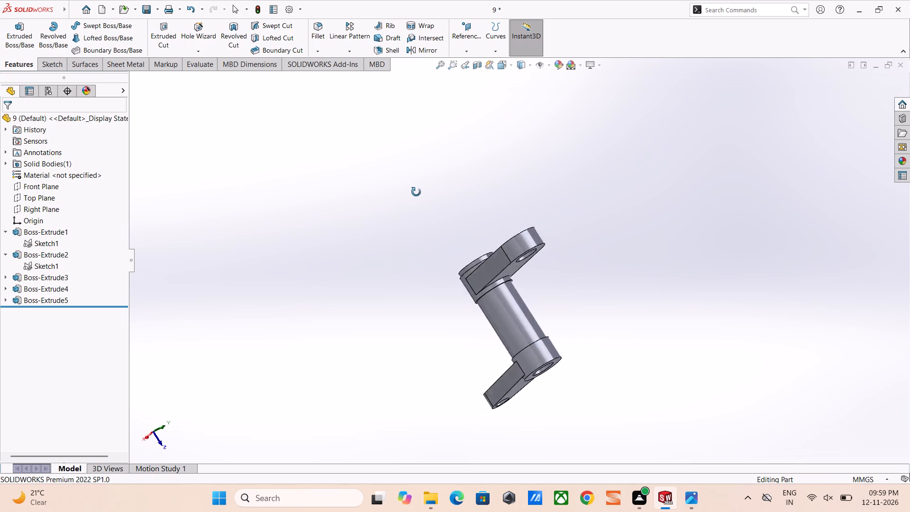
pyautogui.moveTo(416, 192); pyautogui.dragTo(410, 213, button='middle')
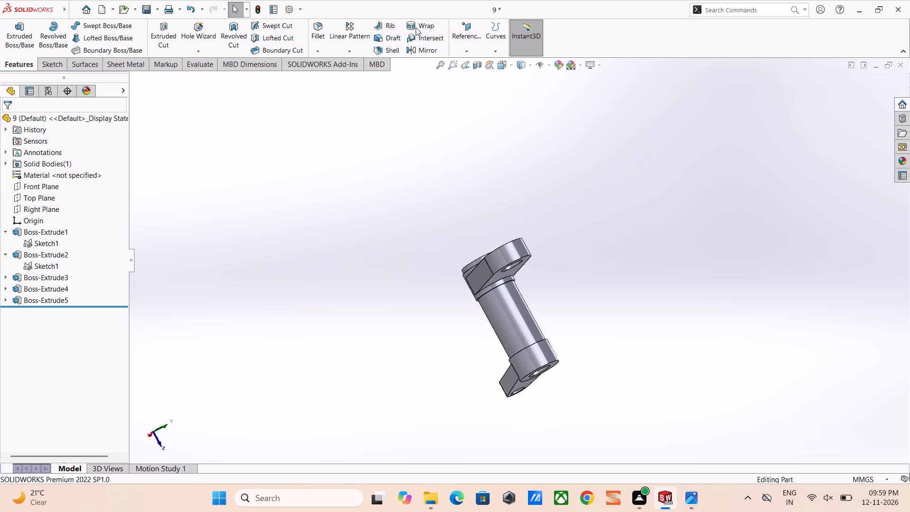
# Save the crank part under its existing file name.
pyautogui.click(143, 8)
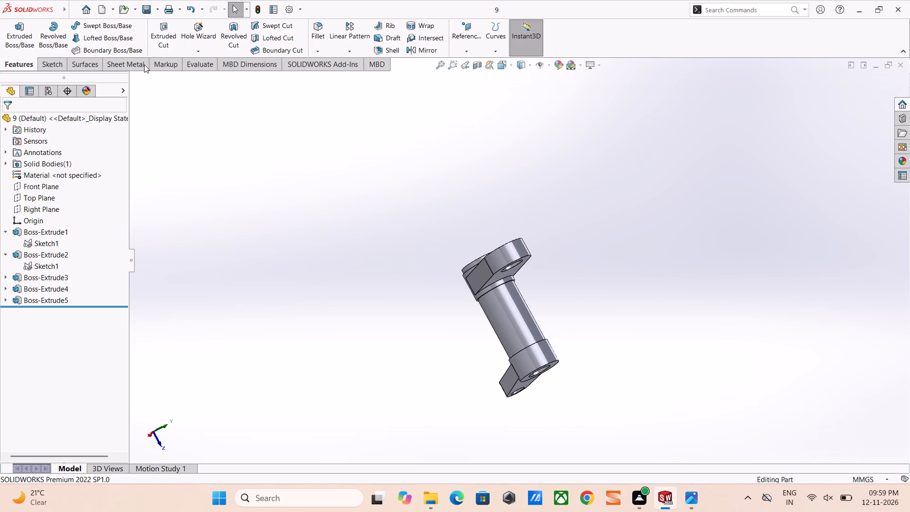
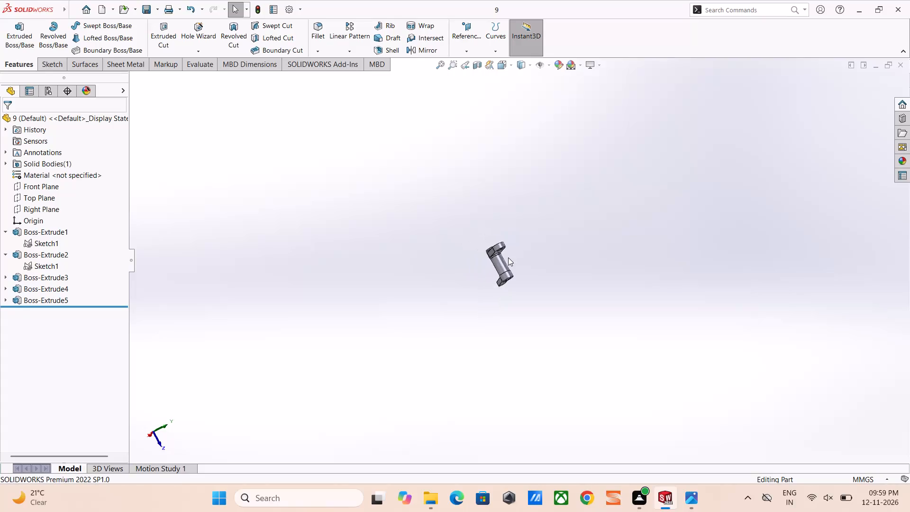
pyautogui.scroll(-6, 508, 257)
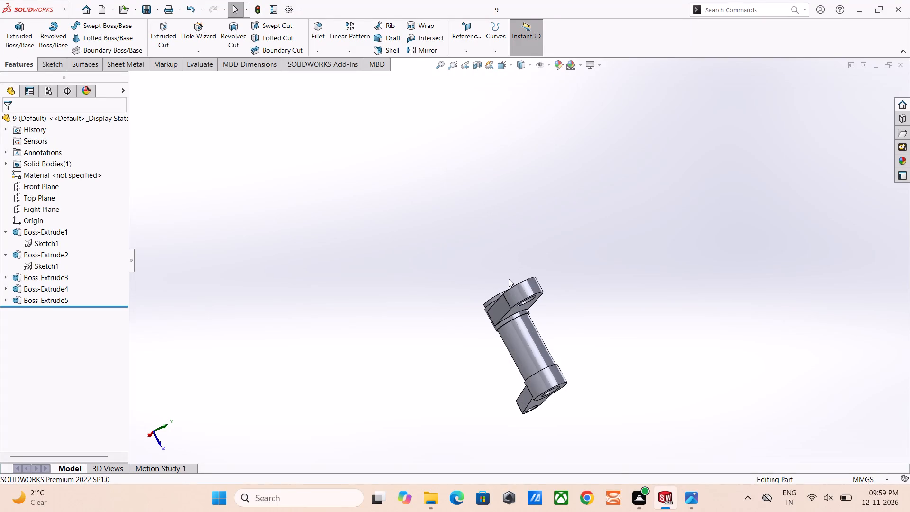